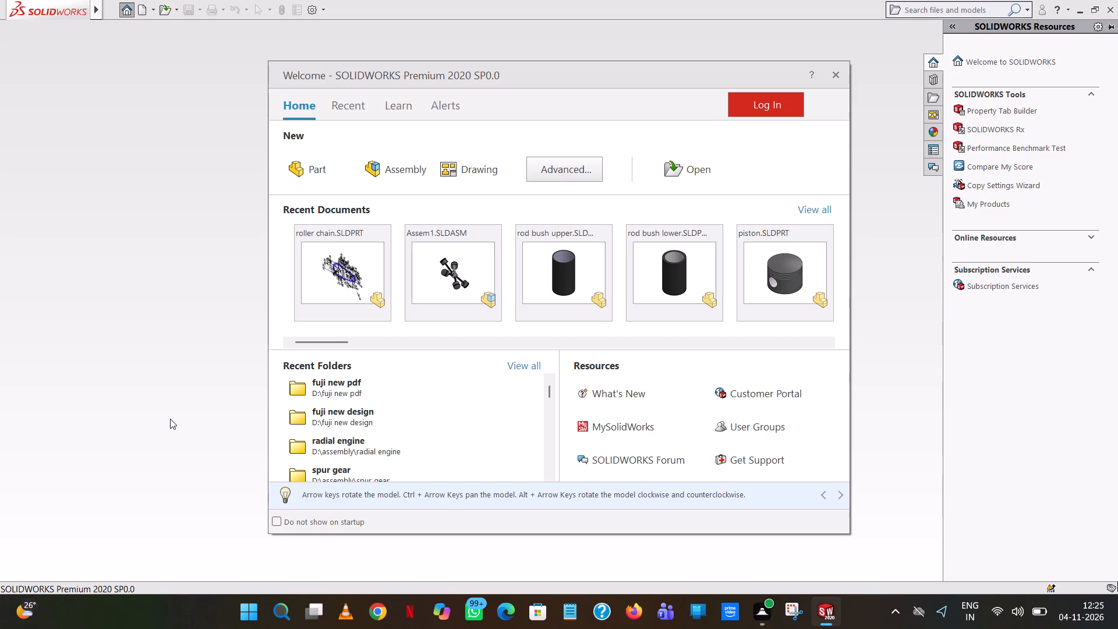
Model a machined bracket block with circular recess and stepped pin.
Create a new part and start a sketch on the Top Plane.
double_click(310, 170)
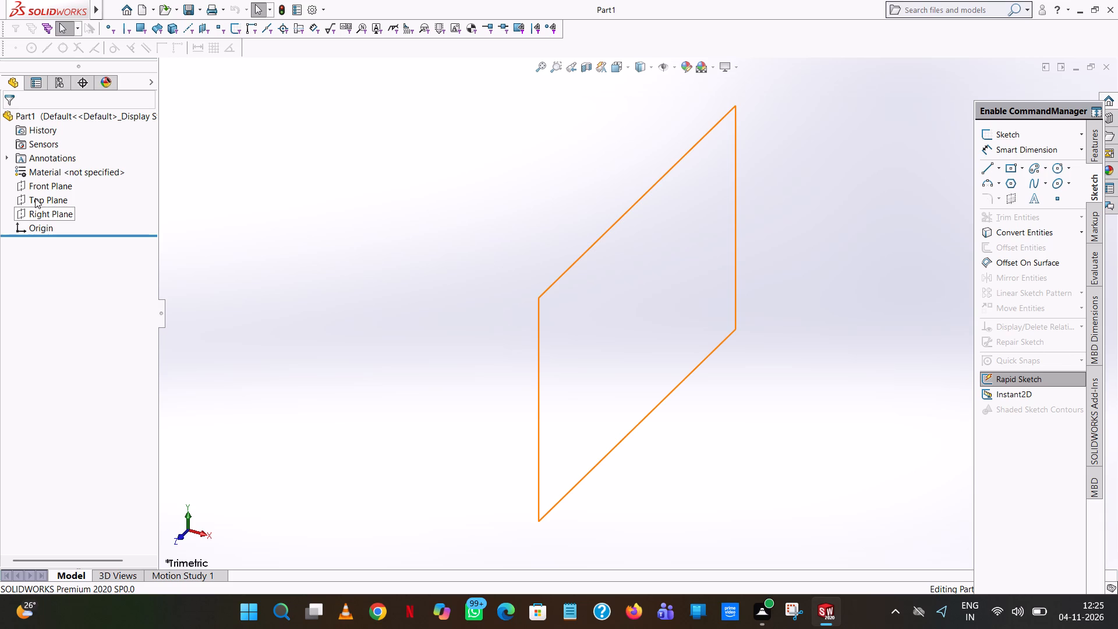
left_click(35, 198)
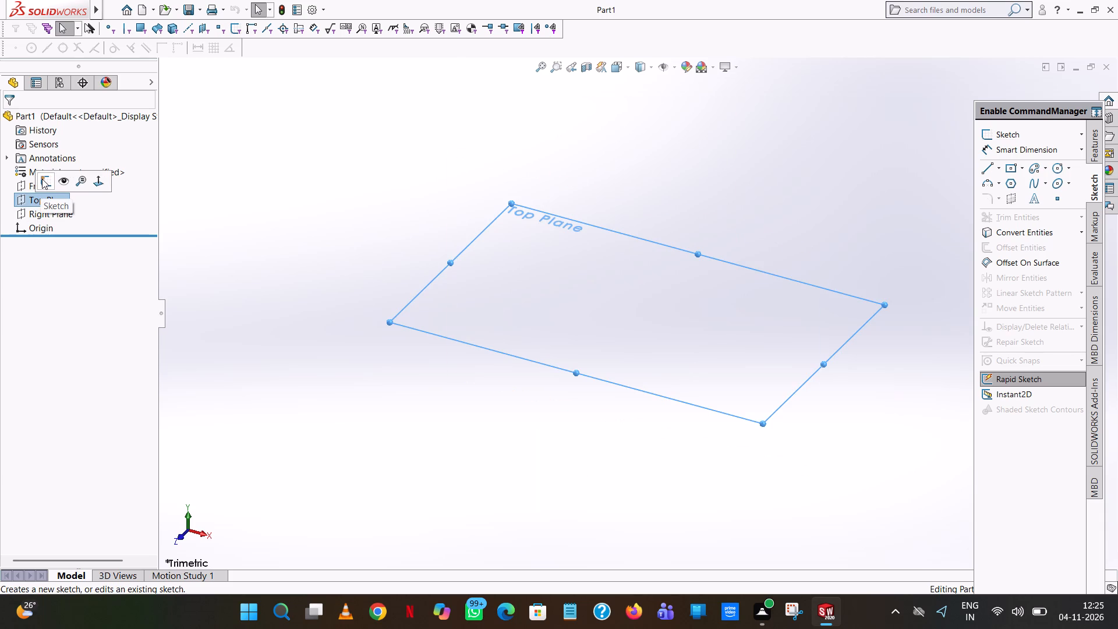
left_click(42, 179)
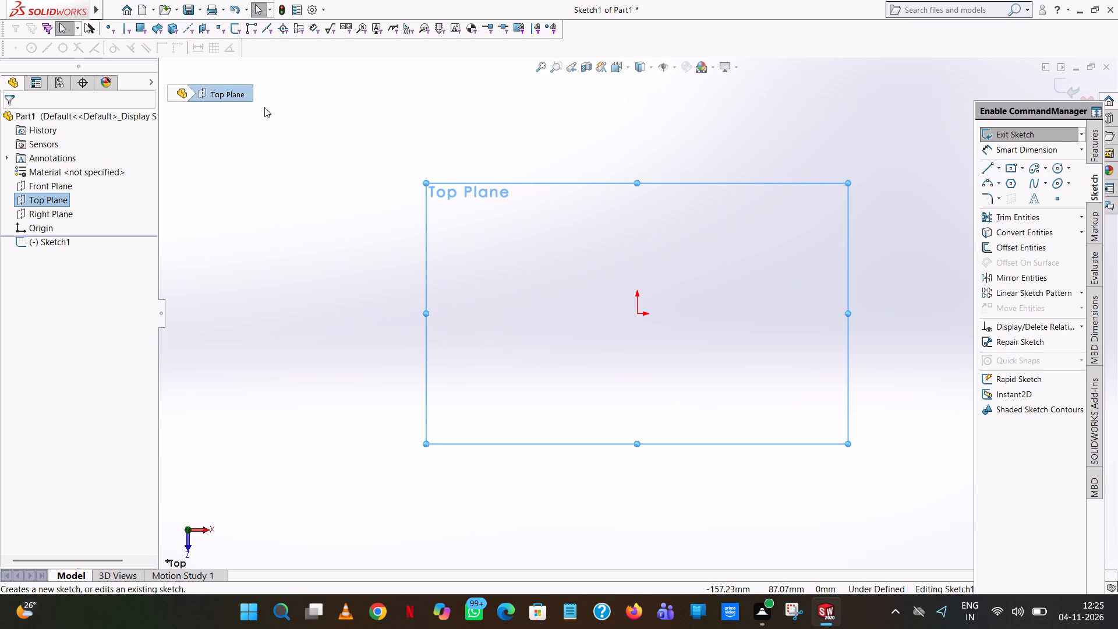
left_click(345, 188)
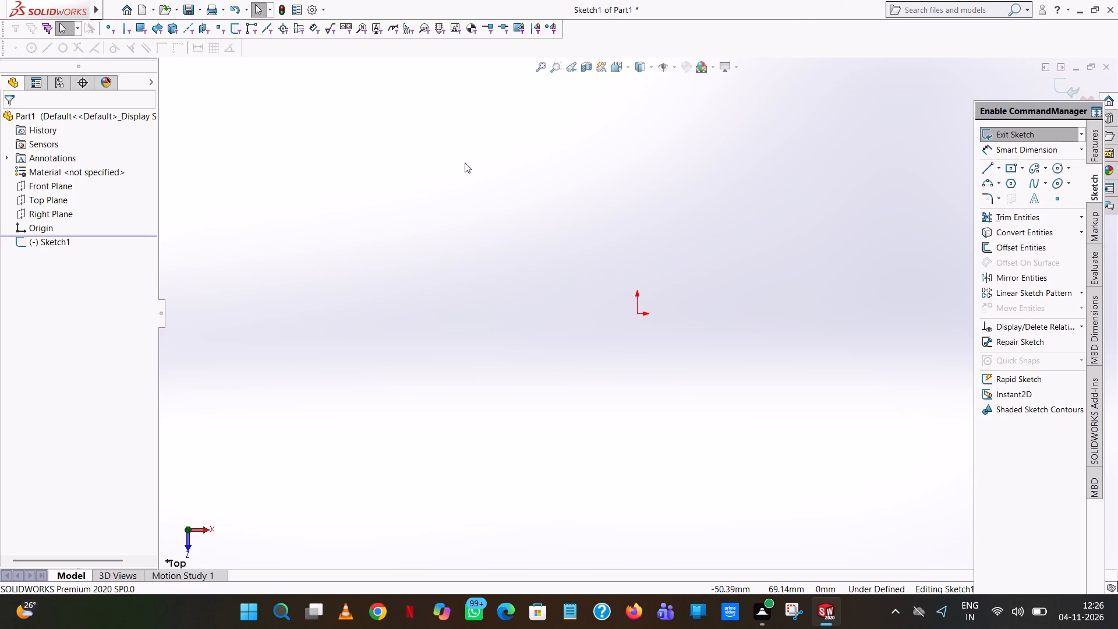
left_click(532, 246)
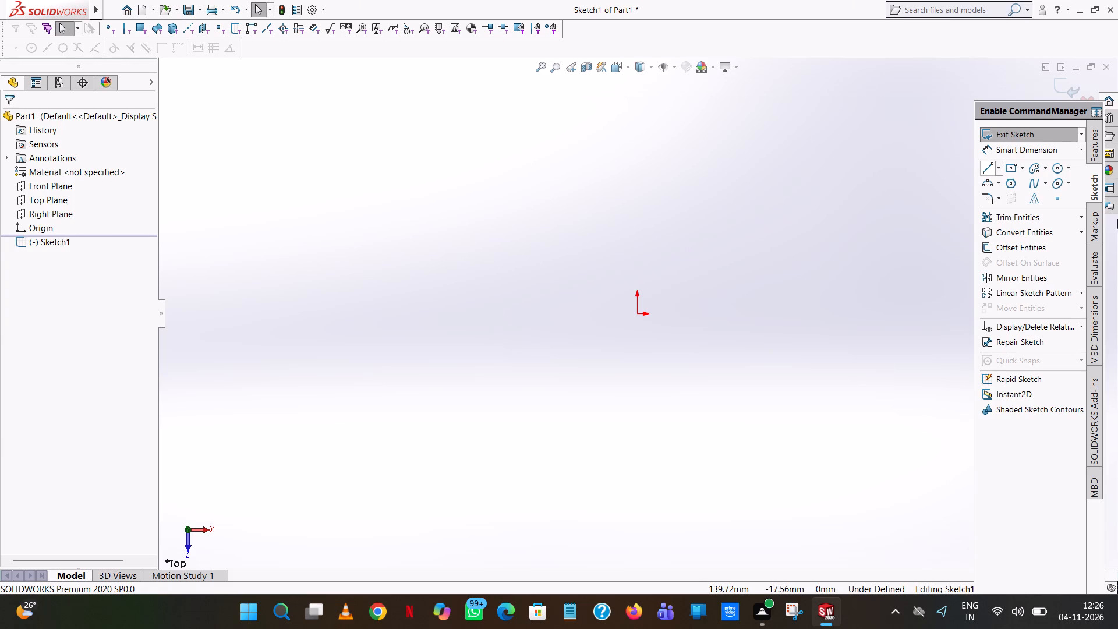
Sketch a 50 mm horizontal line from the origin along the positive X direction.
left_click(983, 169)
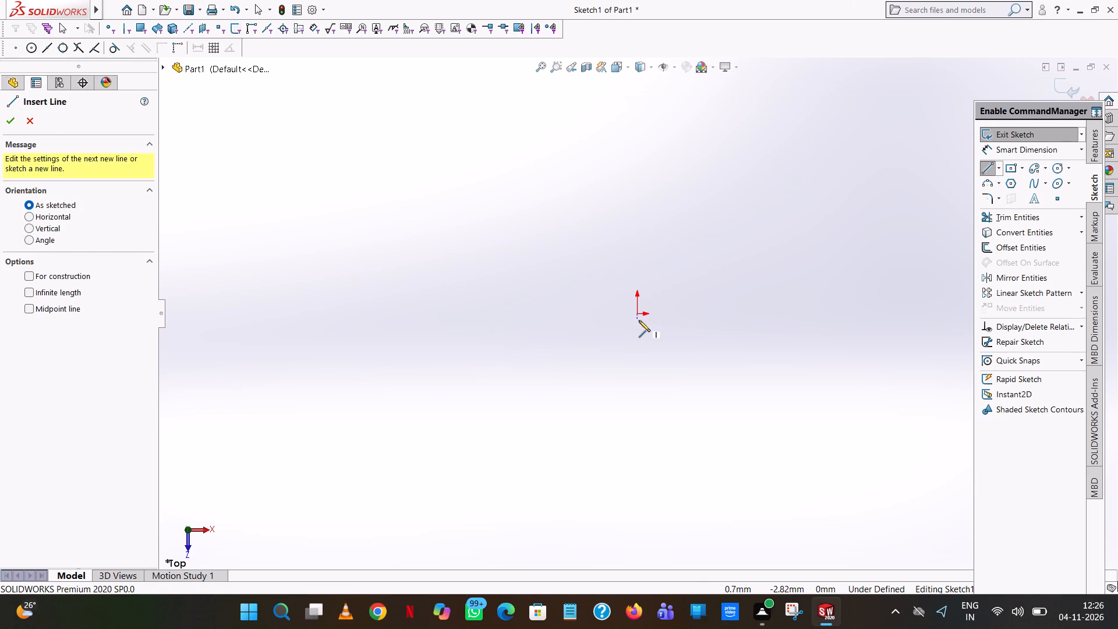
left_click(639, 313)
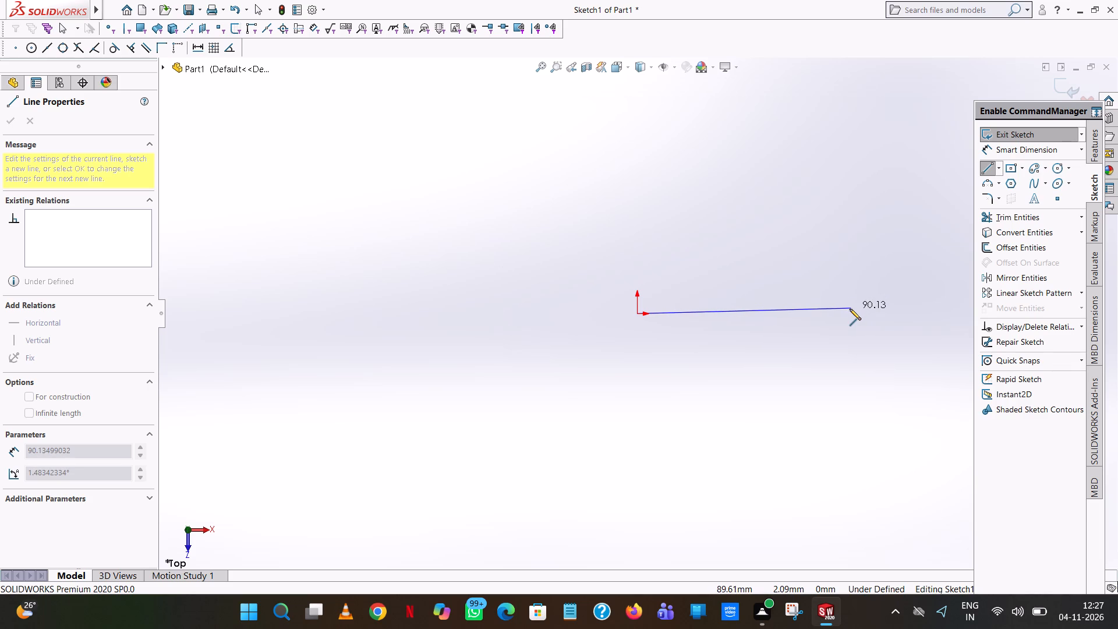
left_click(847, 311)
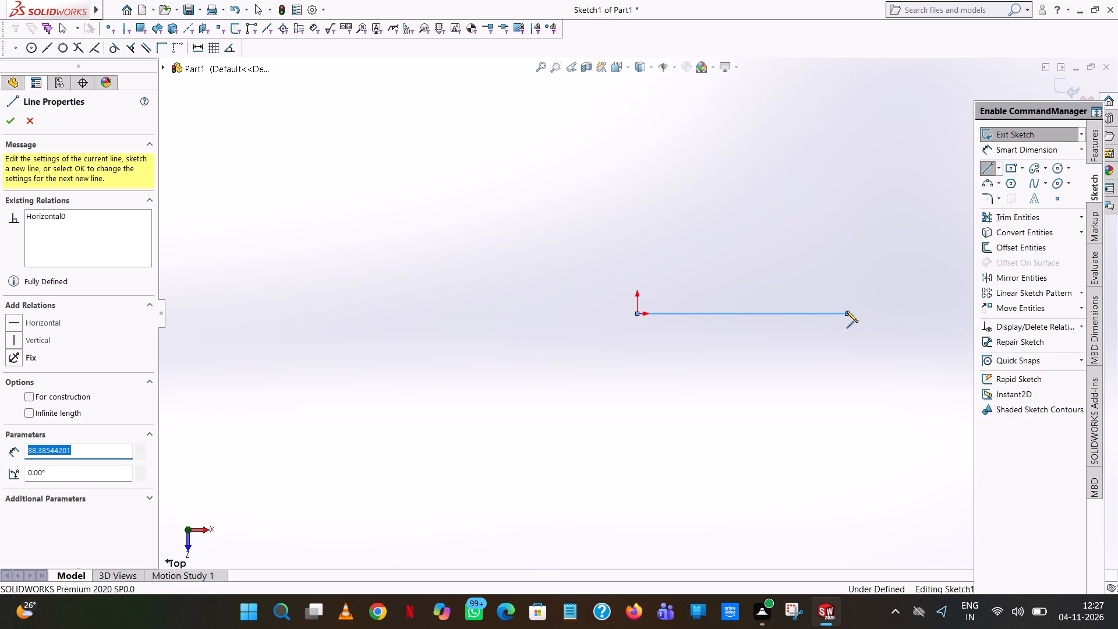
type("50")
key("Return")
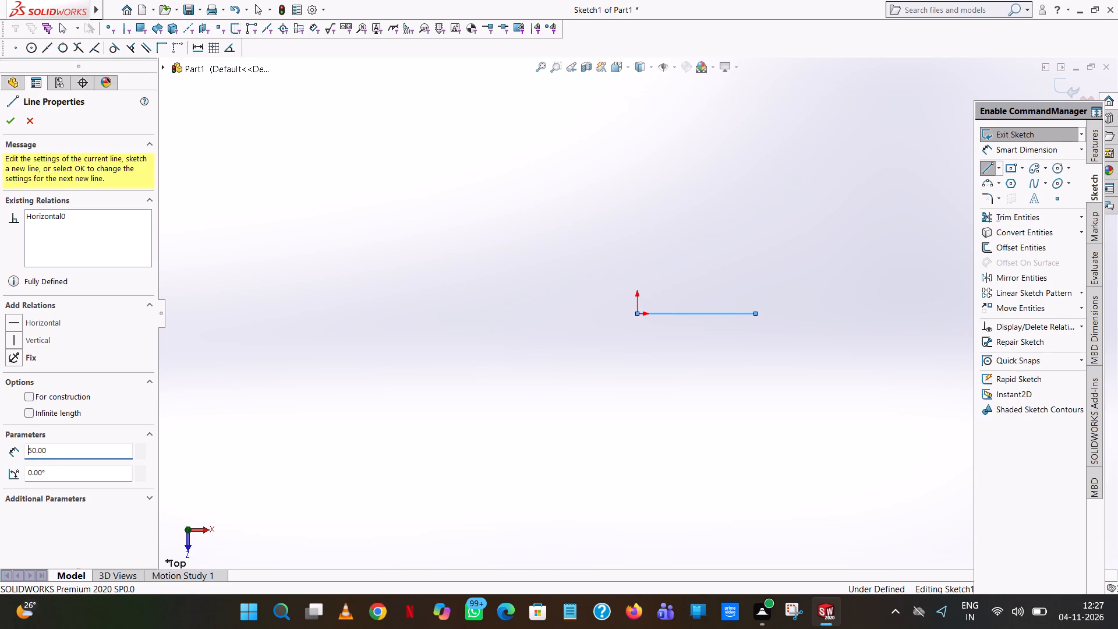
Sketch a vertical line upward from the free end of the horizontal line and set its length to 25 mm.
left_click(756, 109)
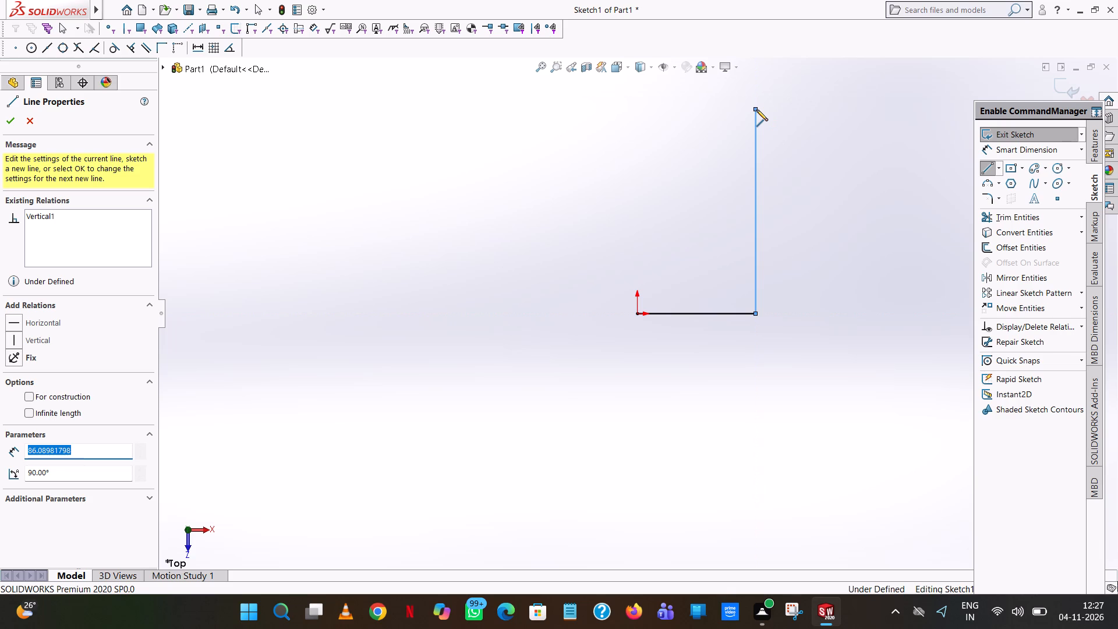
right_click(770, 149)
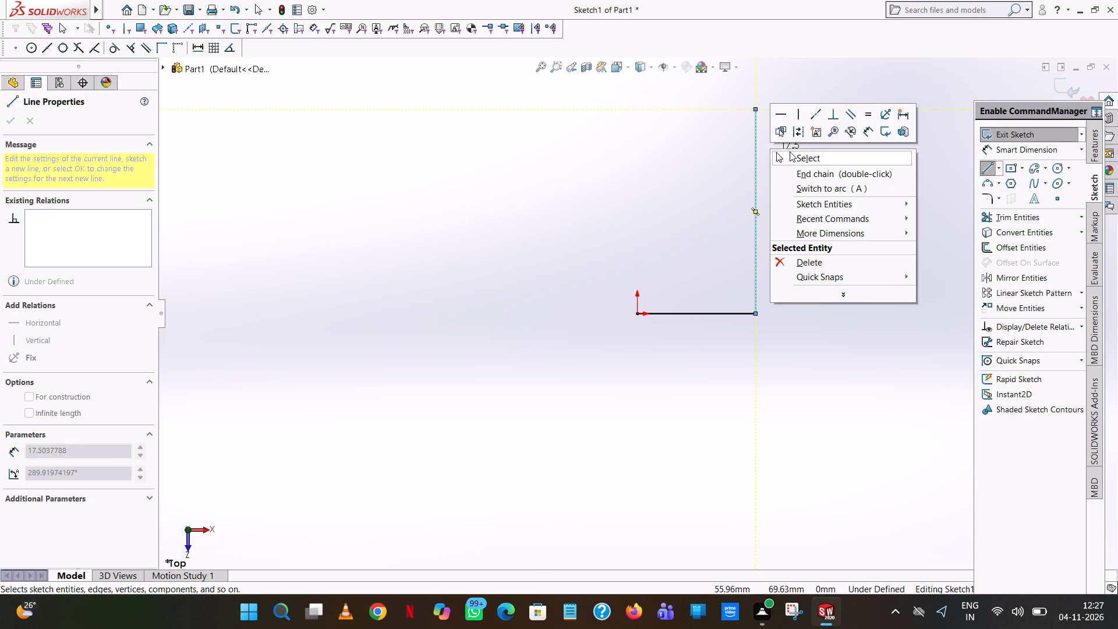
left_click(801, 156)
left_click(756, 180)
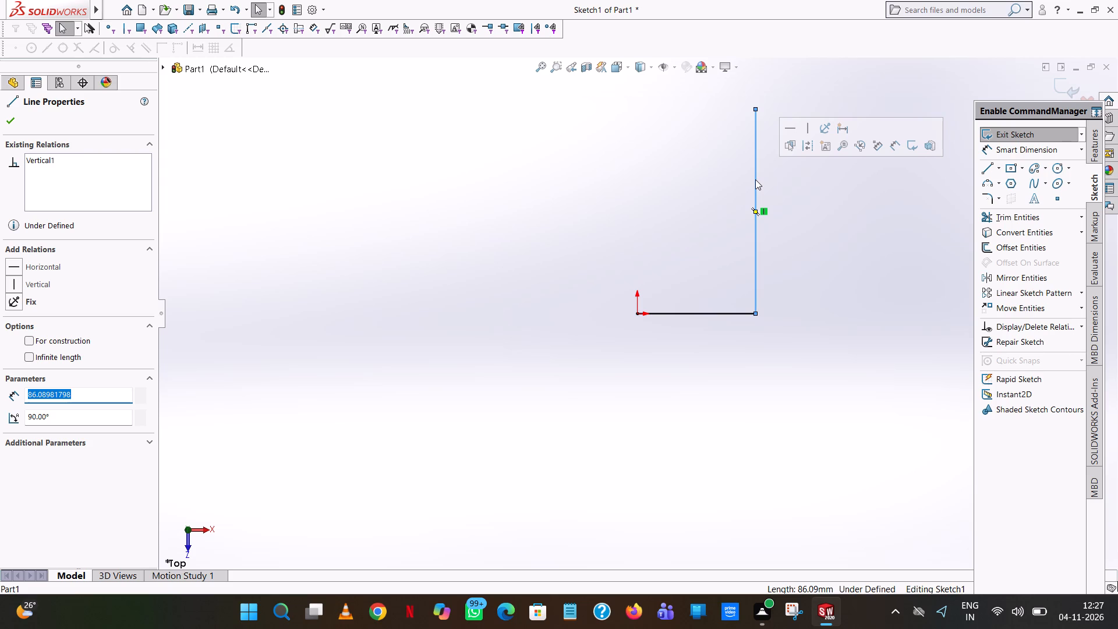
type("25")
key("Return")
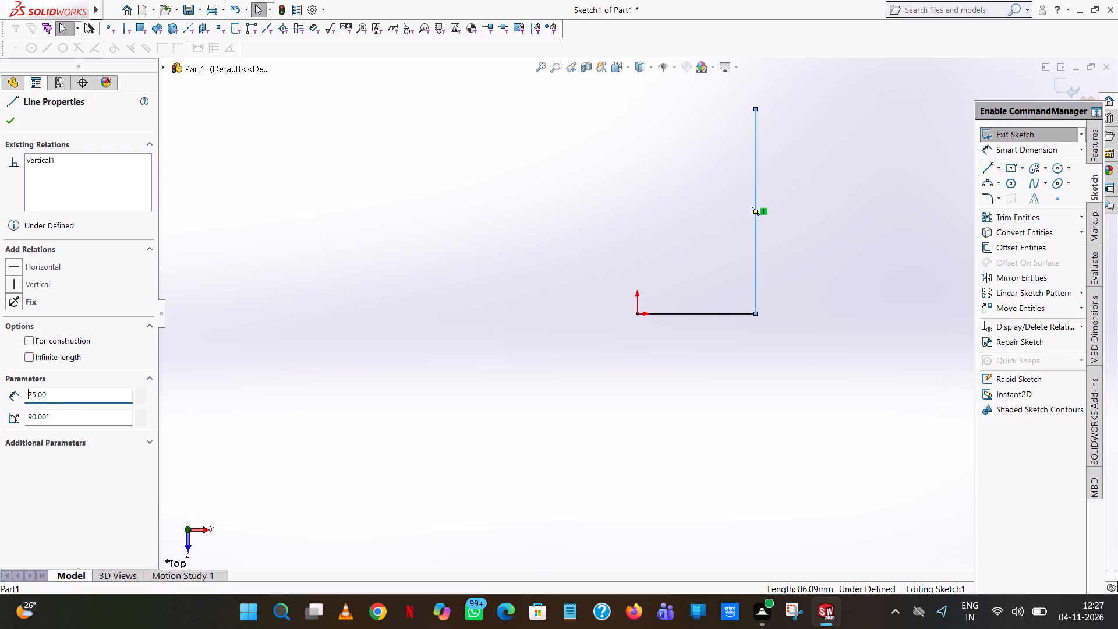
left_click(811, 141)
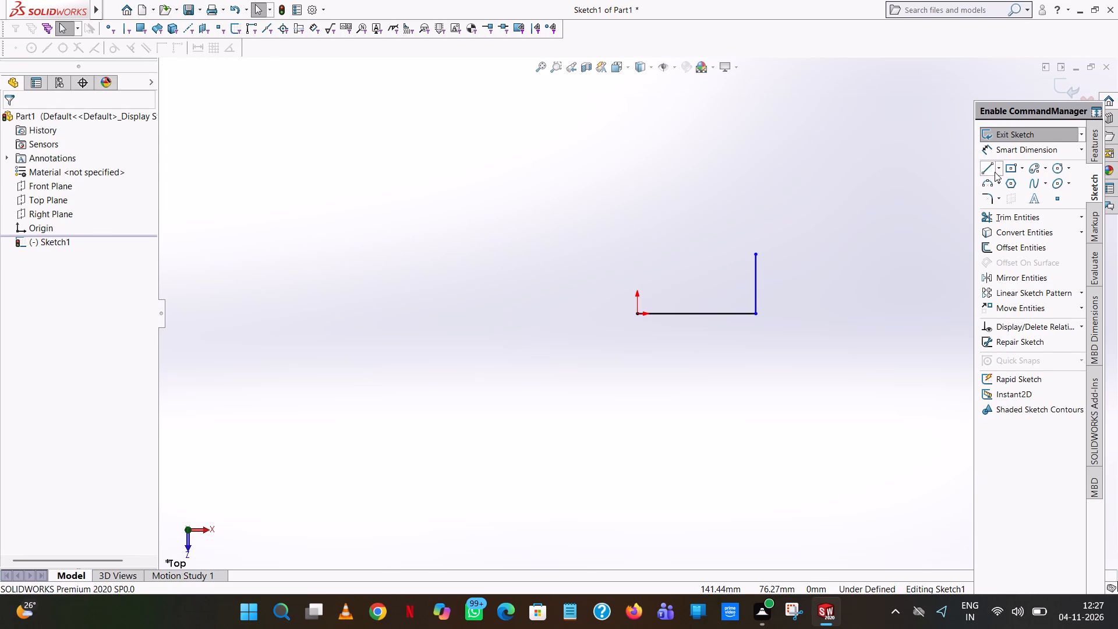
Complete the 100 by 50 mm rectangle around the origin with lines from the vertical line's upper end back to its lower end.
left_click(990, 167)
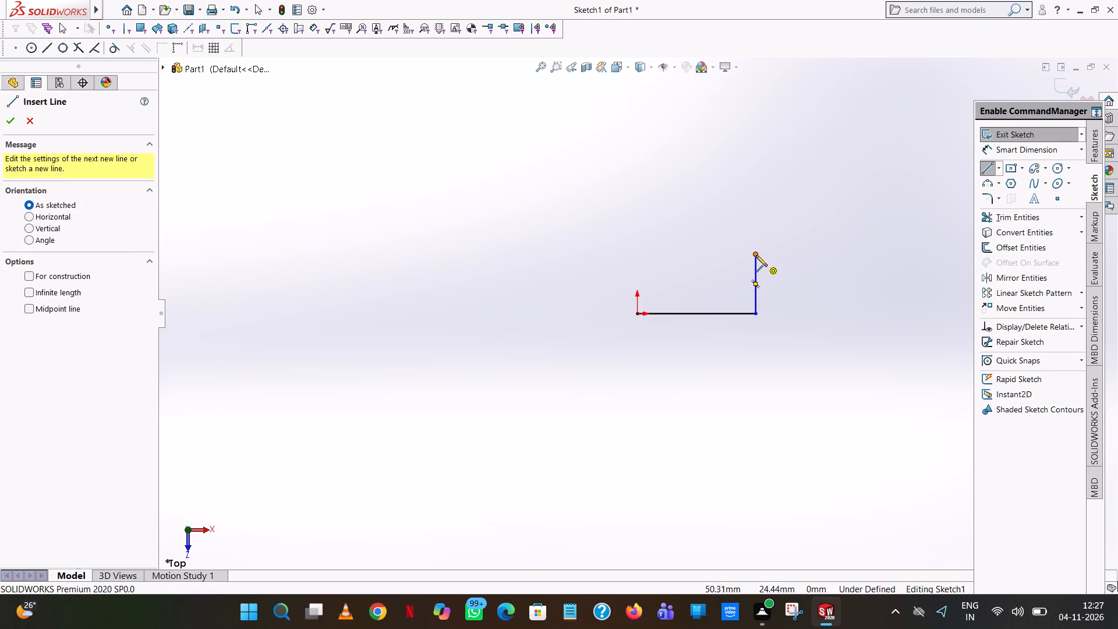
left_click(755, 255)
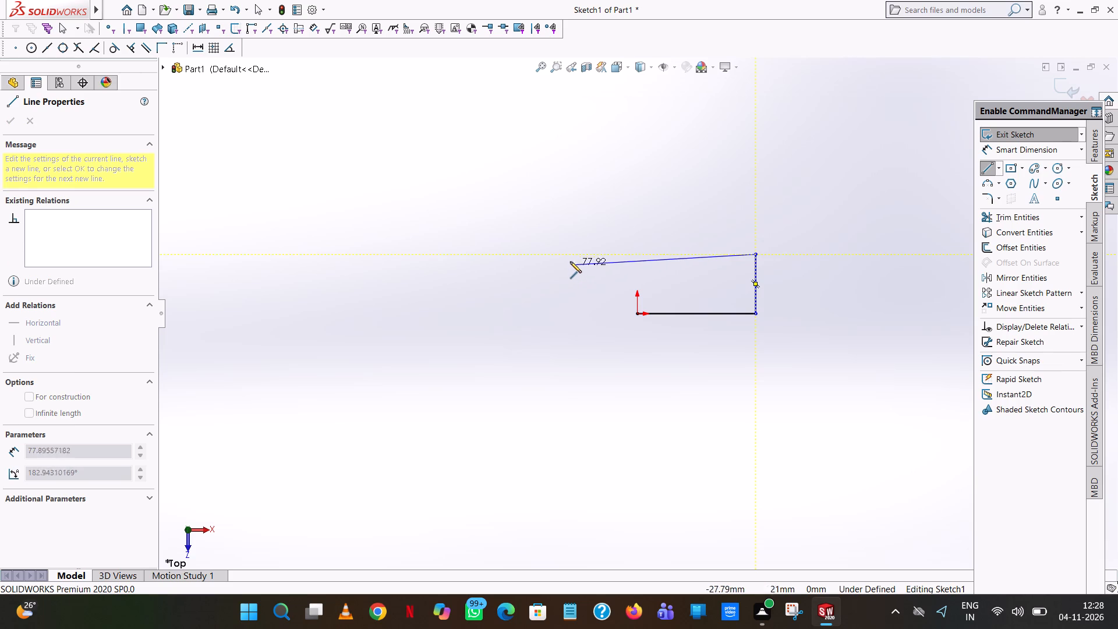
left_click(535, 252)
type("100")
key("Return")
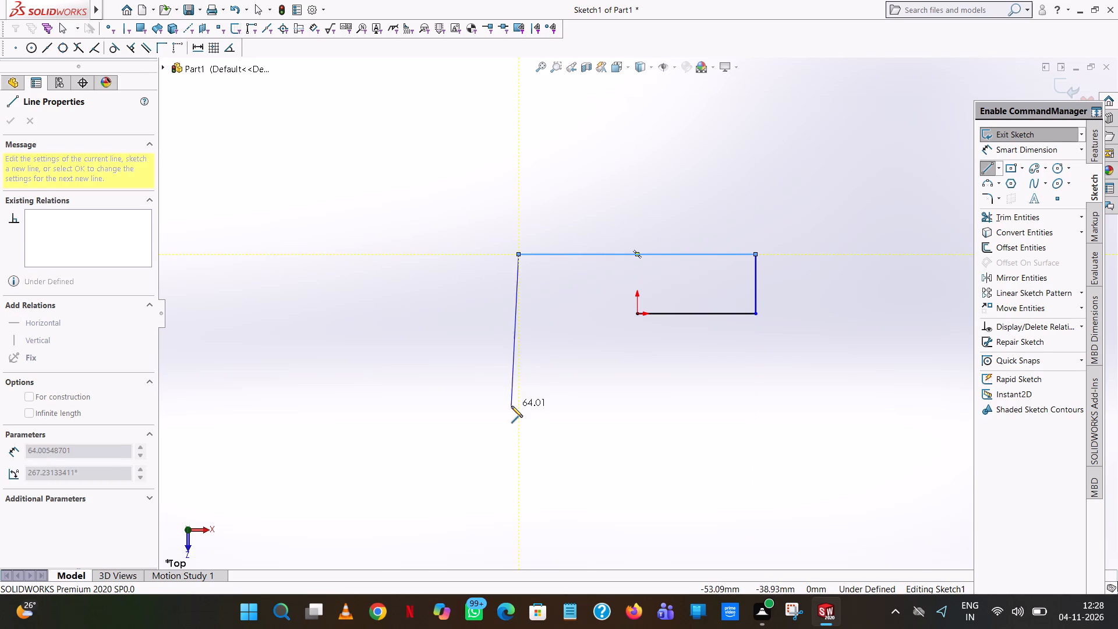
left_click(515, 391)
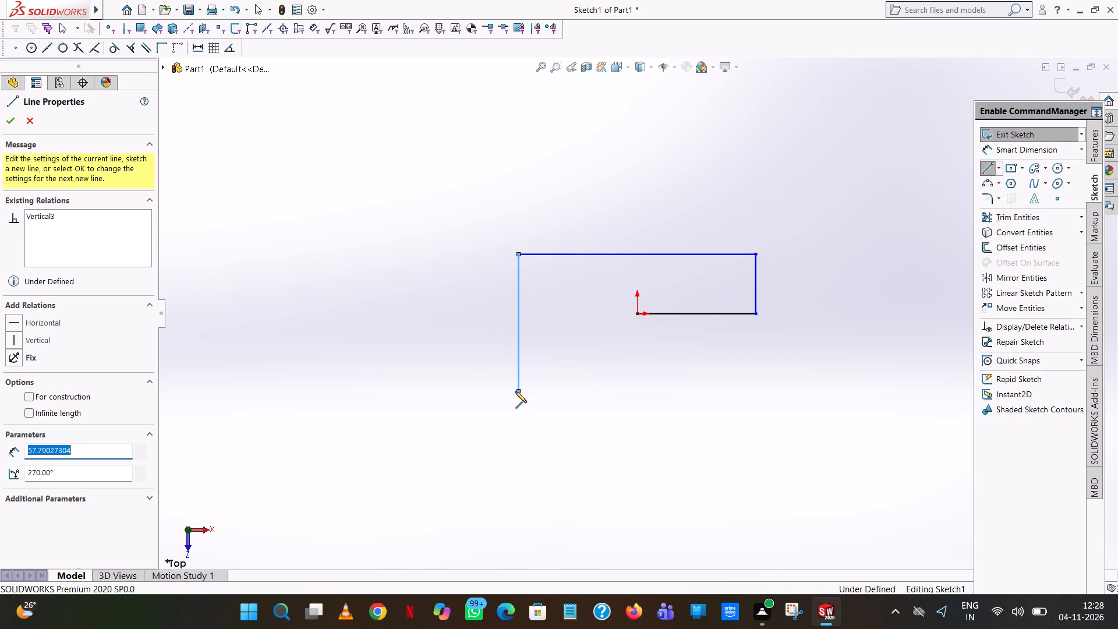
type("50")
key("Return")
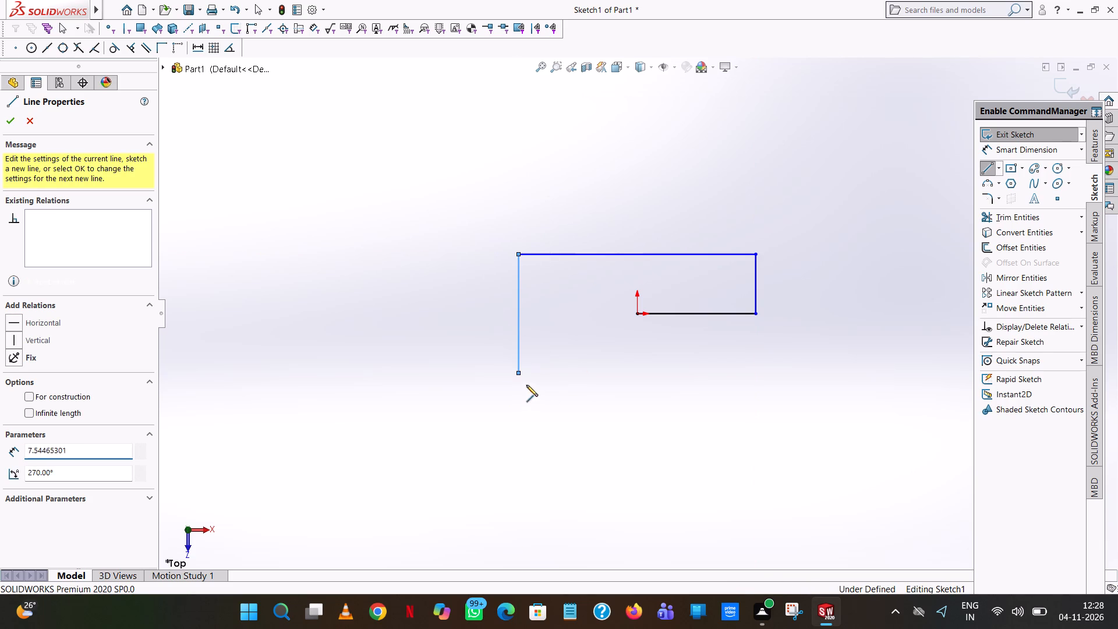
left_click(755, 372)
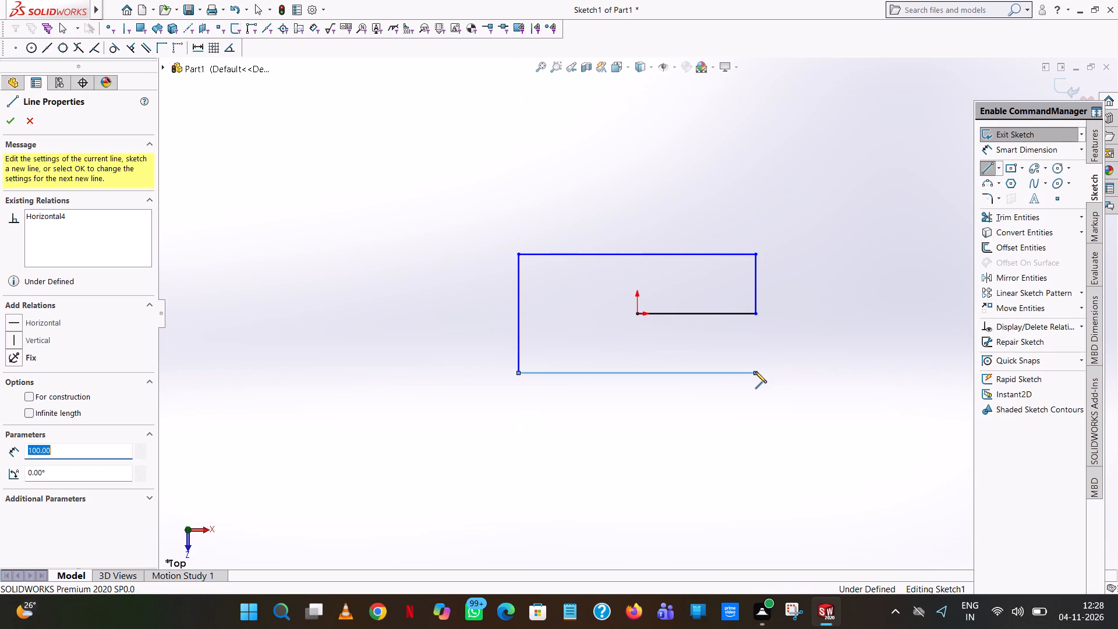
left_click(755, 315)
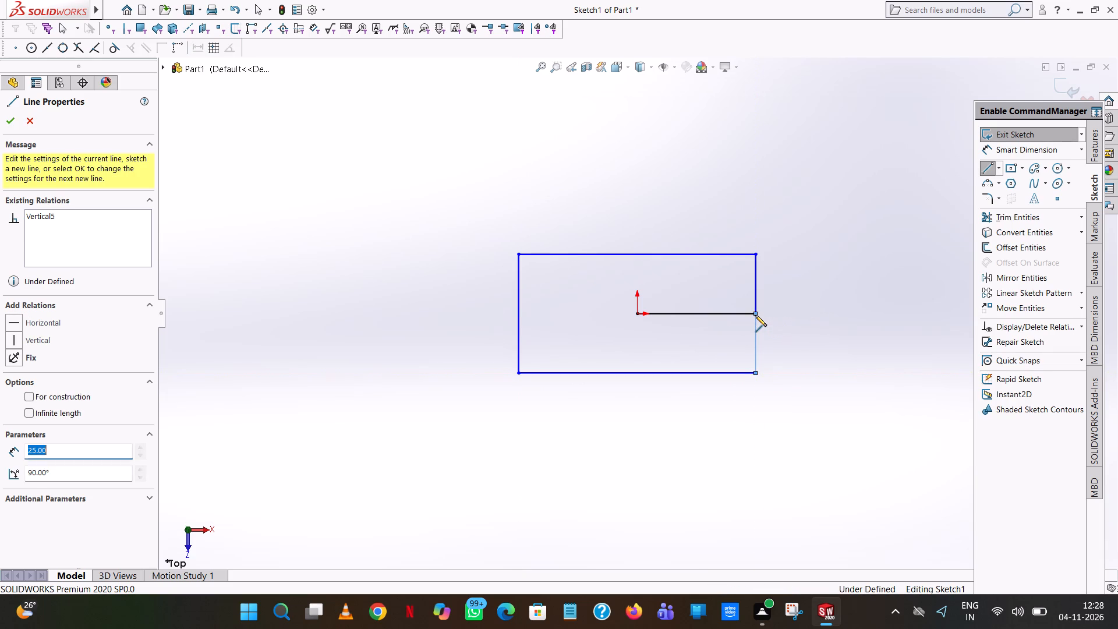
right_click(755, 315)
left_click(780, 324)
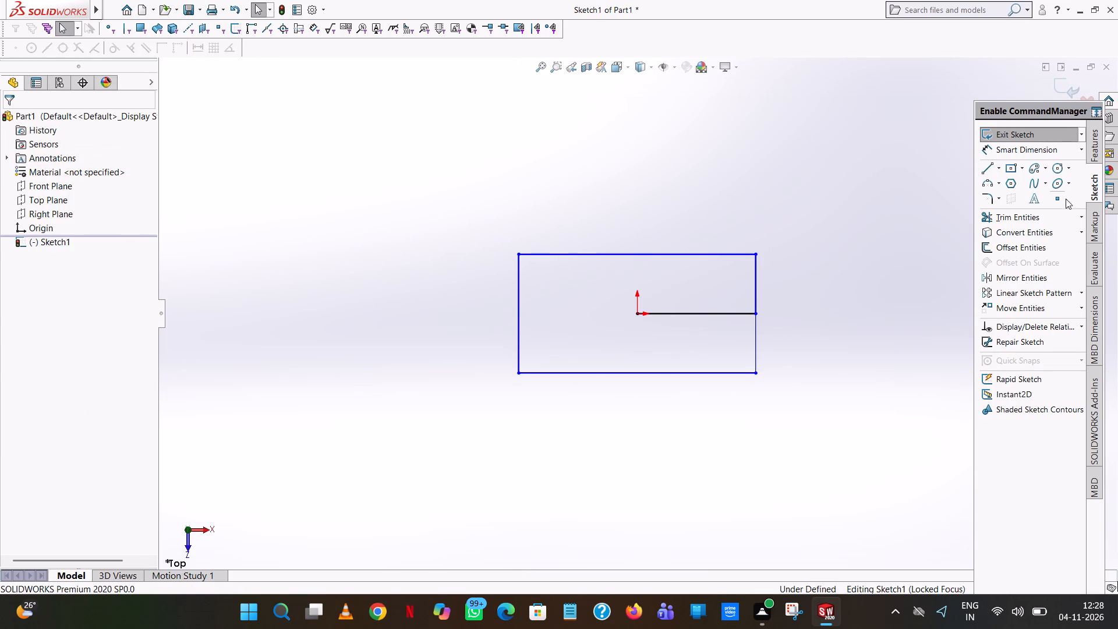
Trim away the inner horizontal line between the origin and the rectangle's side.
left_click(1054, 220)
left_click(703, 314)
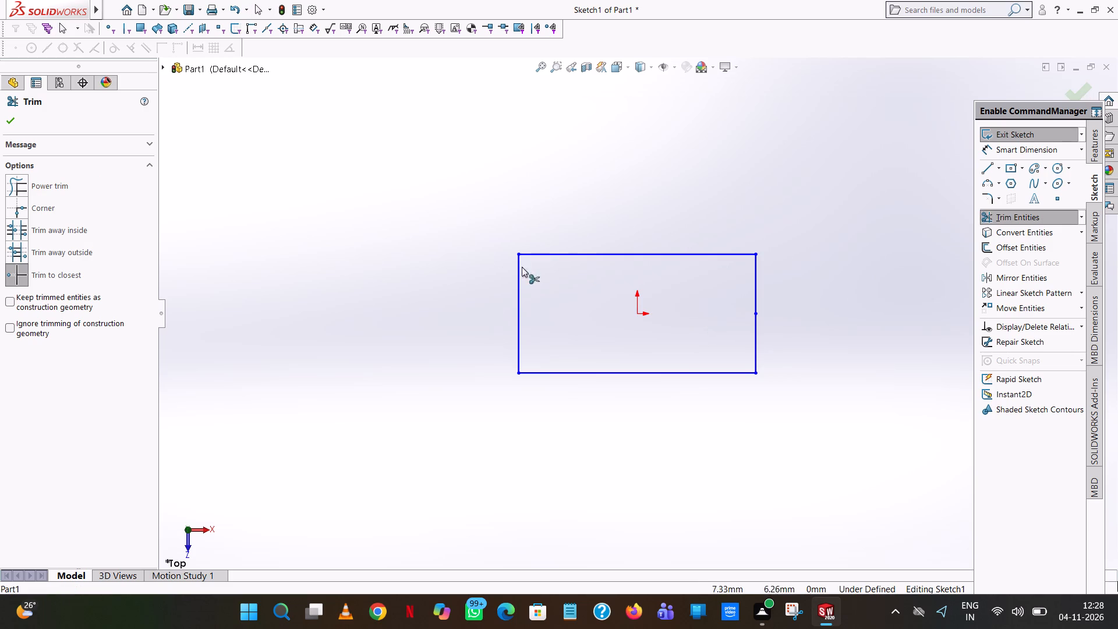
left_click(18, 123)
left_click(846, 203)
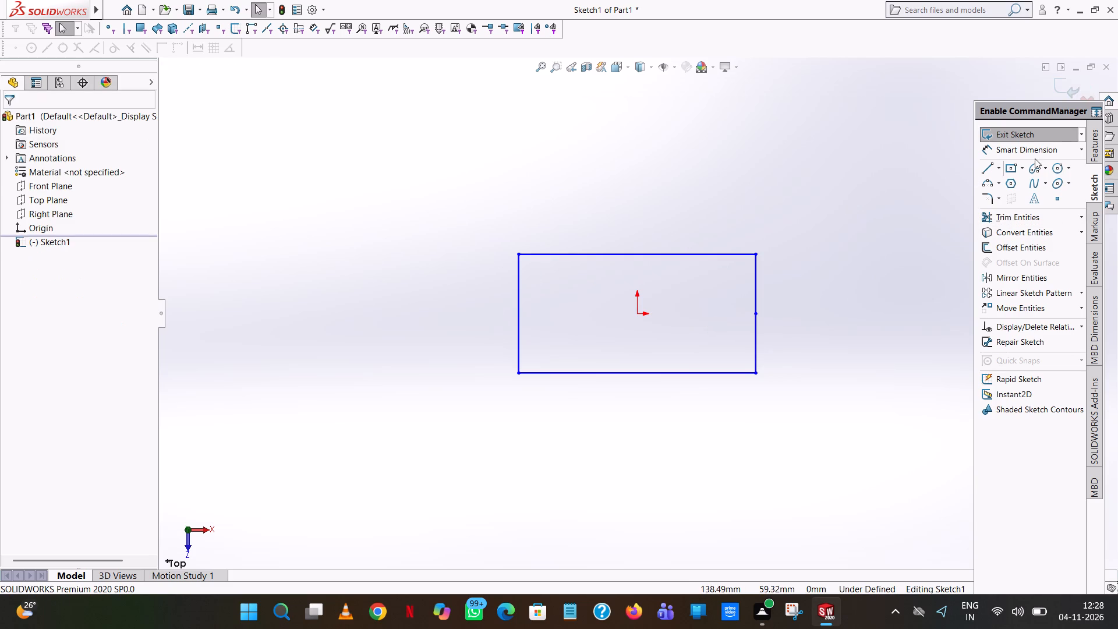
Dimension the rectangle's left side as 50 mm and its top edge as 100 mm.
left_click(1041, 156)
left_click(519, 289)
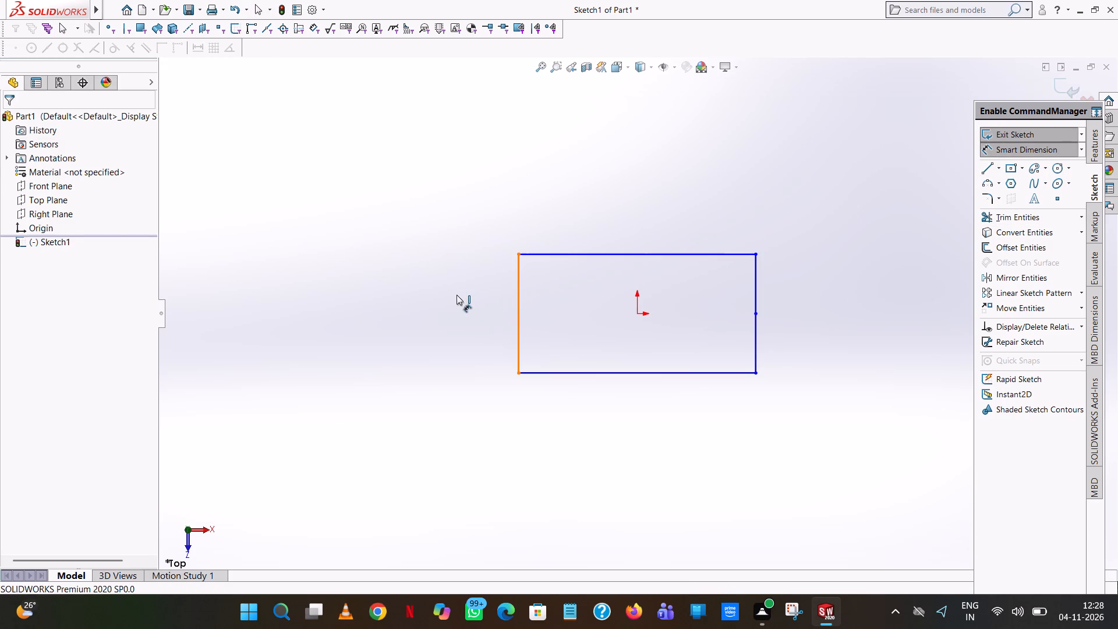
left_click(457, 295)
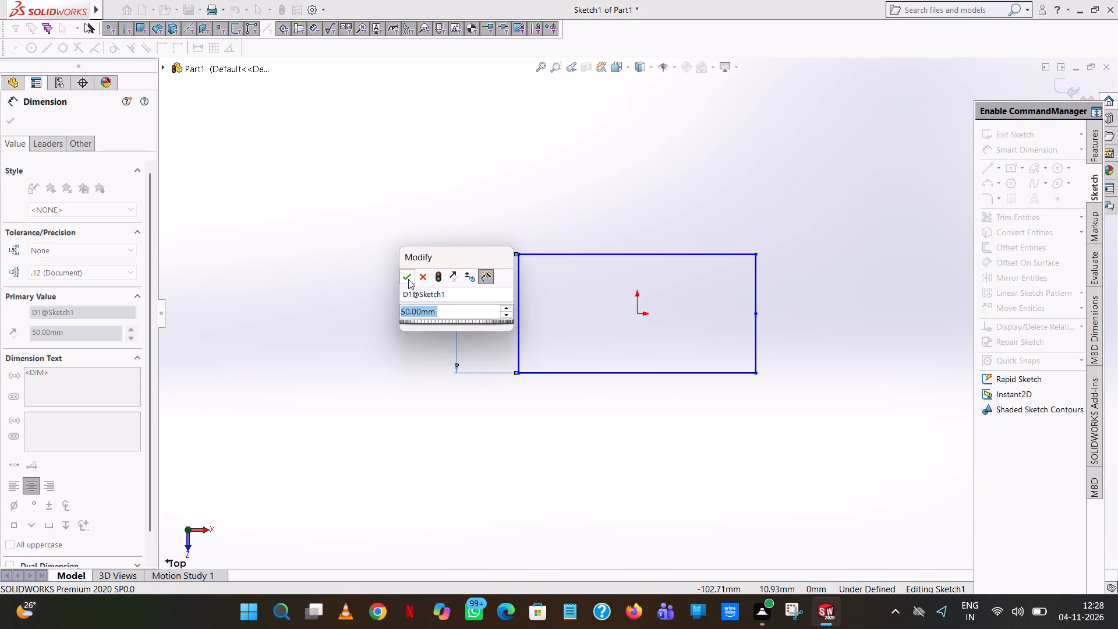
left_click(408, 279)
left_click(775, 172)
left_click(621, 255)
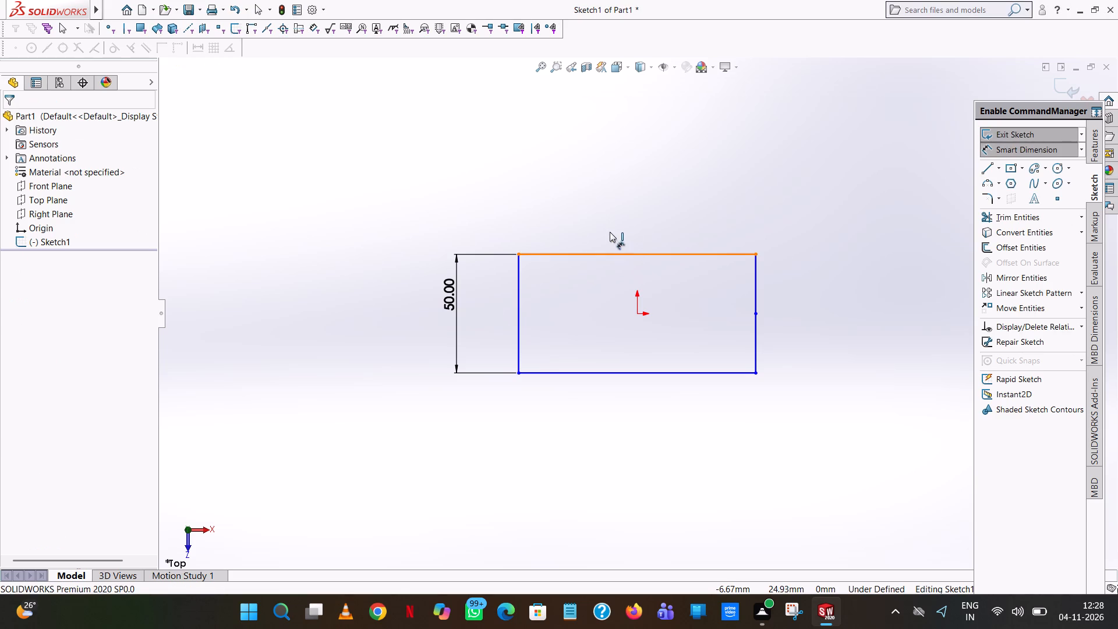
left_click(610, 229)
left_click(558, 212)
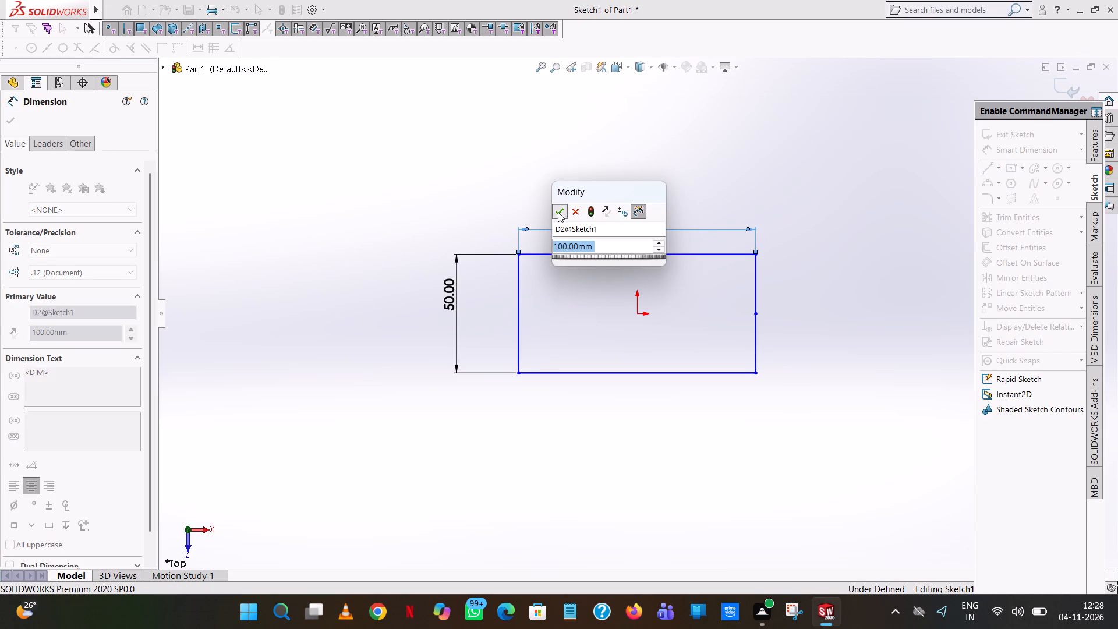
left_click(544, 183)
Dimension the origin 25 mm from the rectangle's top edge and 50 mm from its left side.
left_click(603, 252)
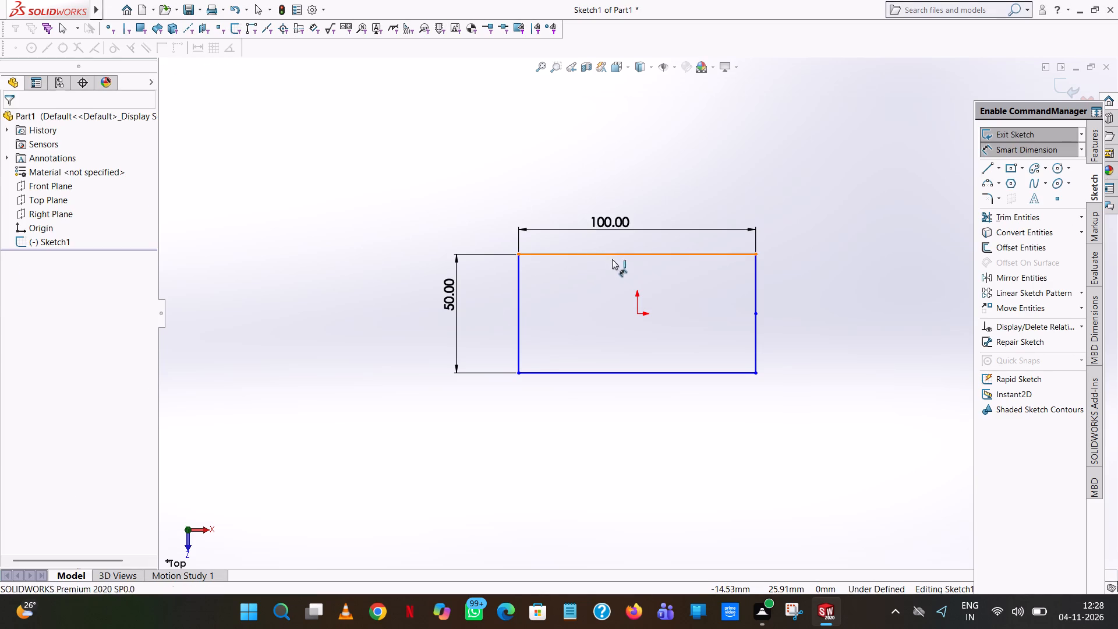
left_click(641, 315)
left_click(911, 265)
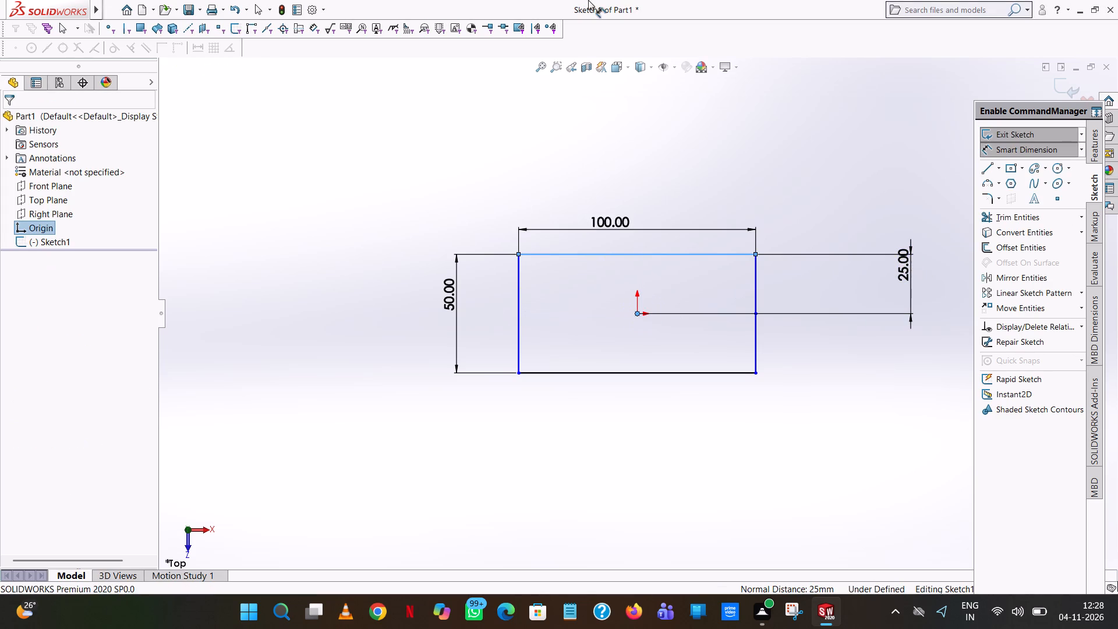
left_click(854, 250)
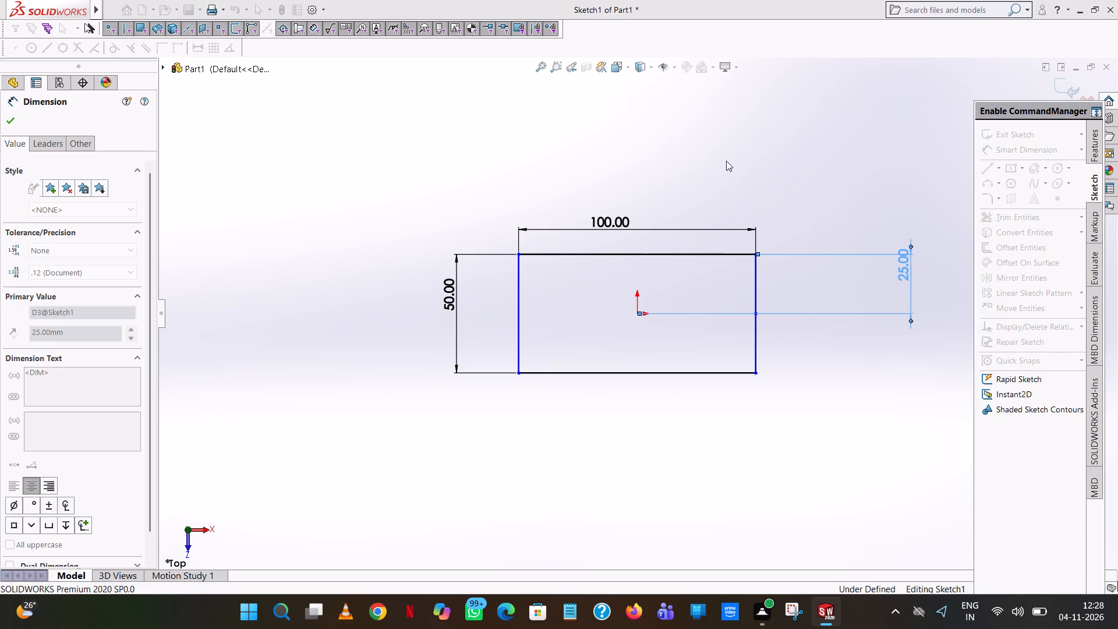
left_click(726, 161)
left_click(518, 324)
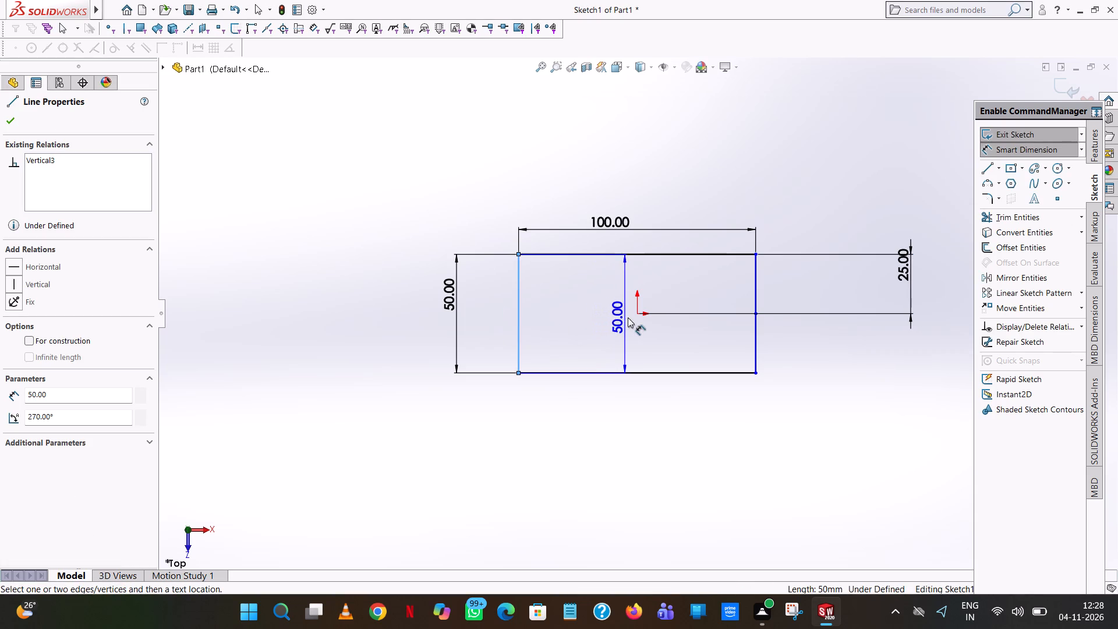
left_click(636, 313)
left_click(611, 427)
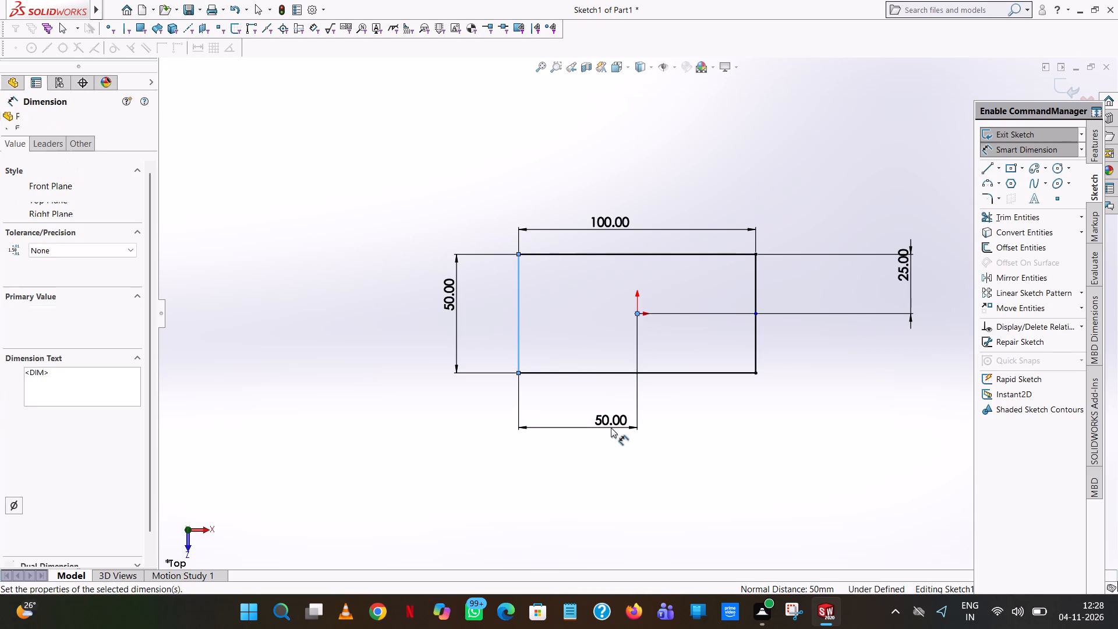
left_click(561, 412)
left_click(386, 422)
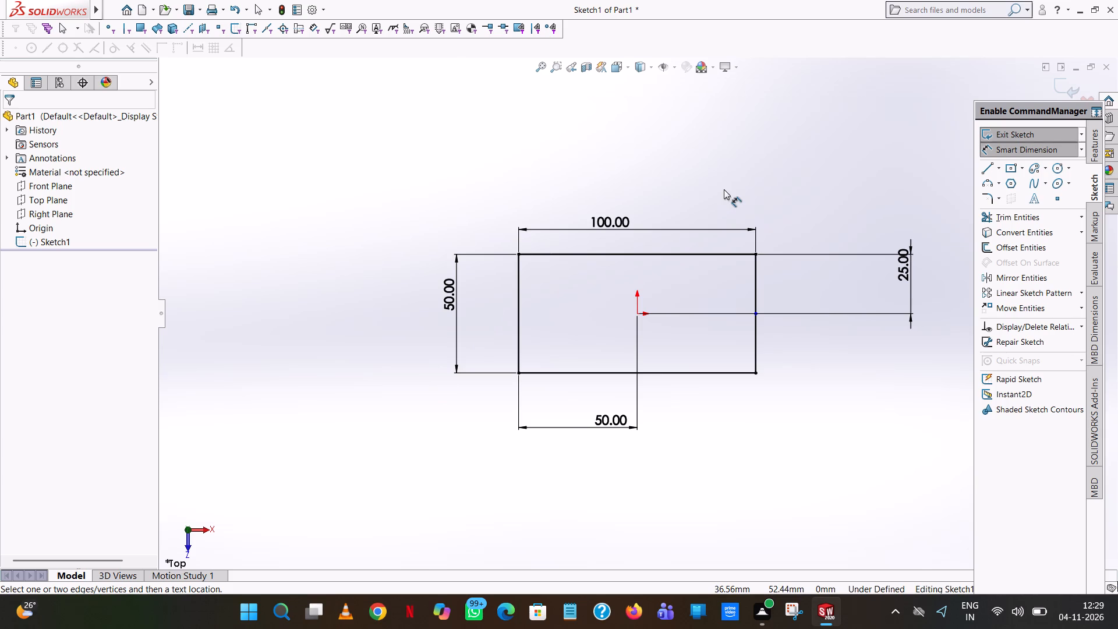
Extrude the rectangle sketch as a boss to a blind depth of 63 mm.
left_click(1093, 146)
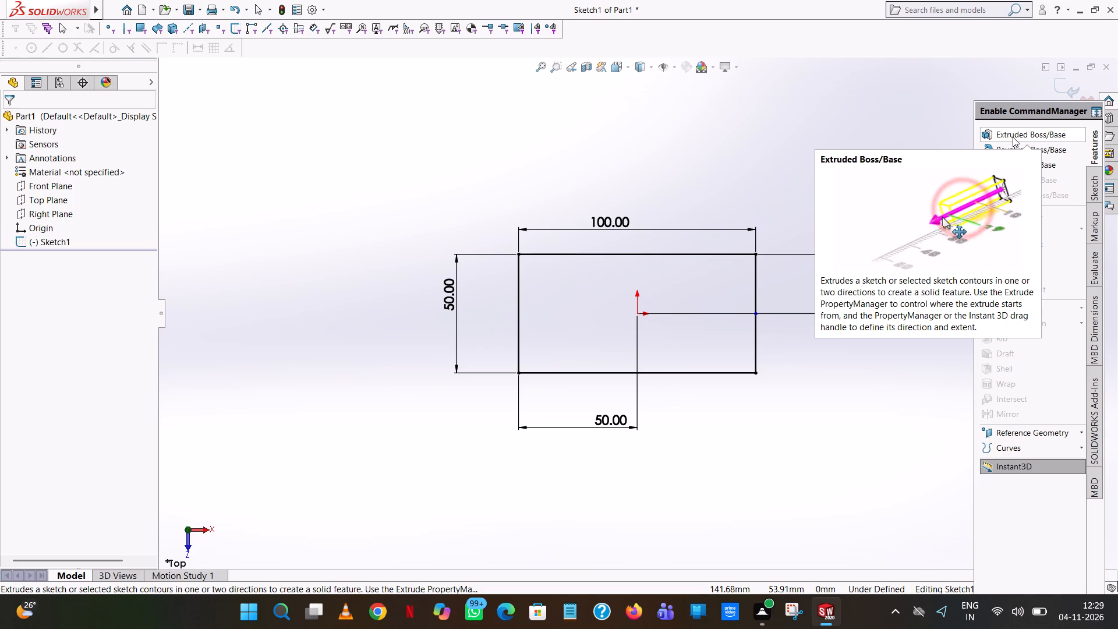
left_click(1013, 137)
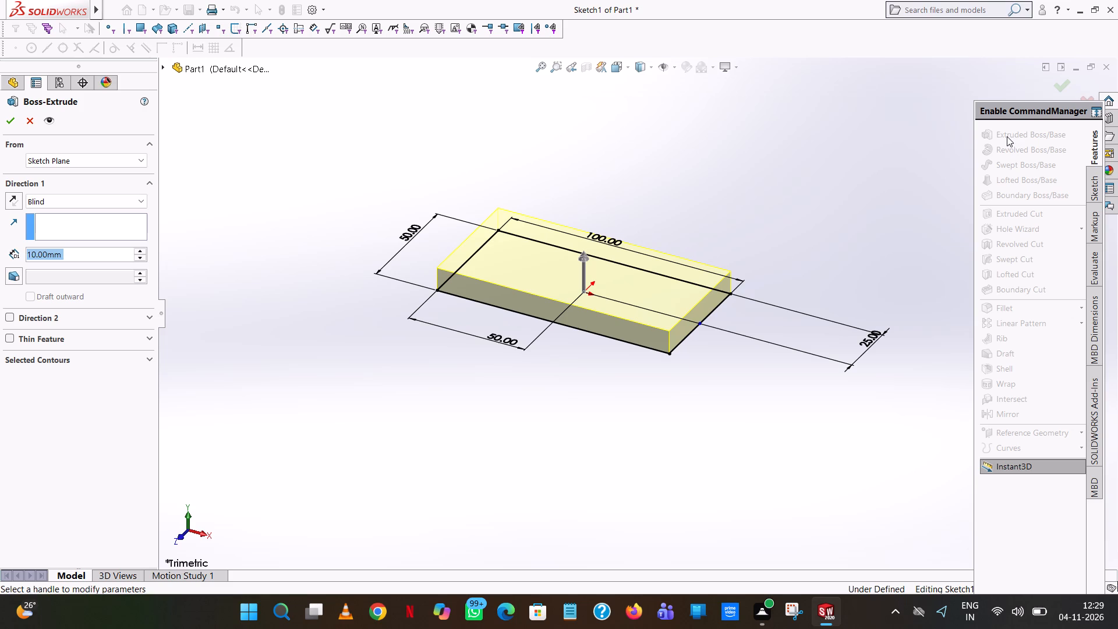
type("63")
key("Return")
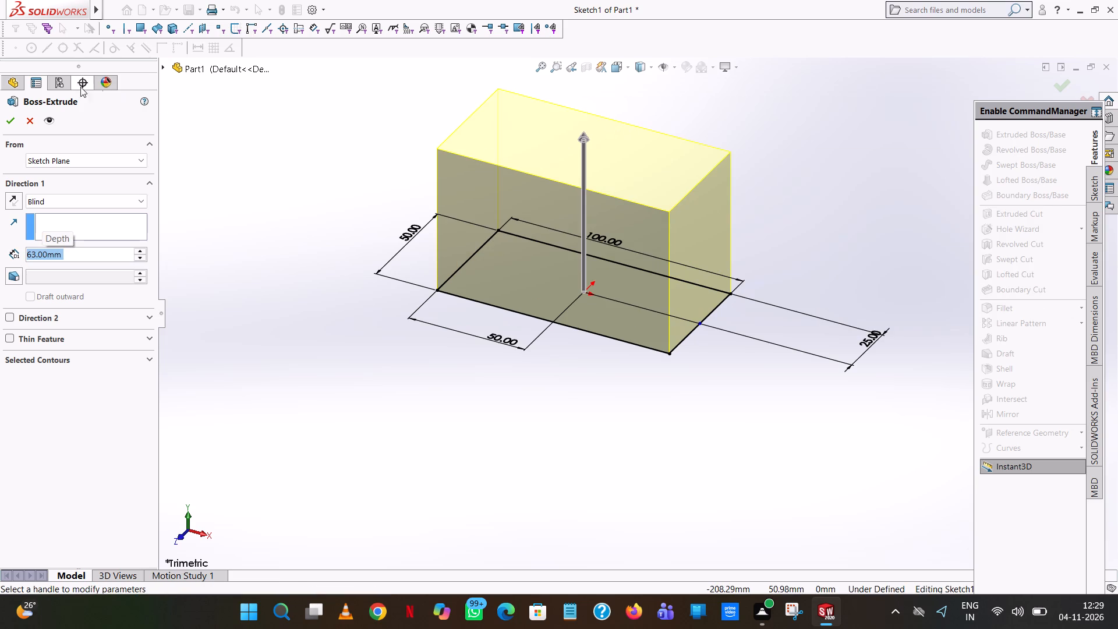
left_click(17, 121)
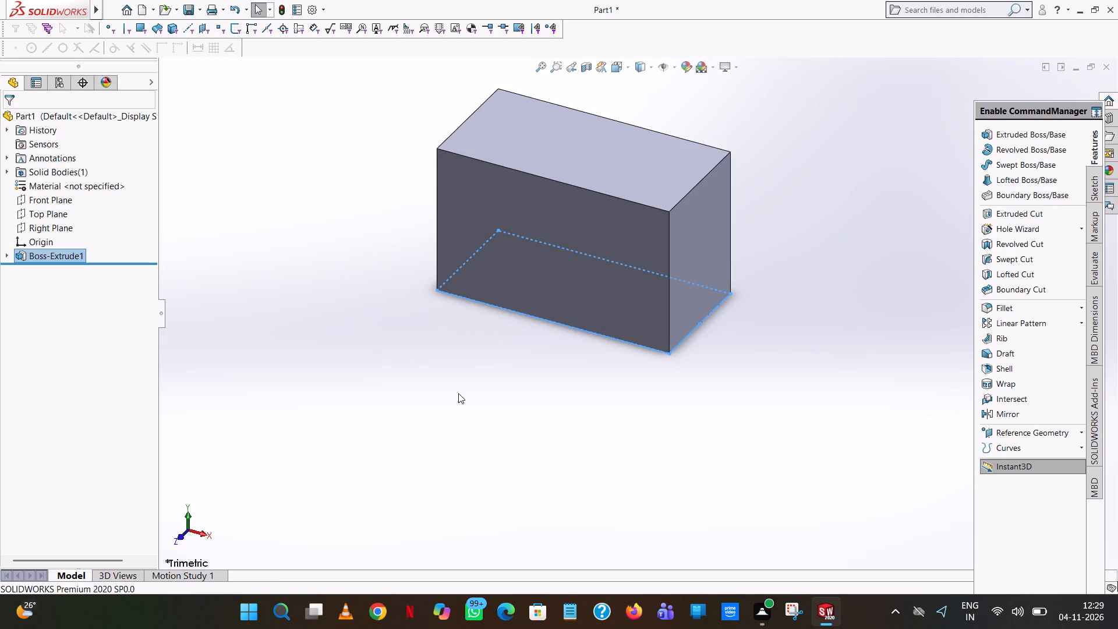
left_click(613, 448)
Start an Extruded Cut sketch on the block's 100 by 63 mm front face, viewed normal to the sketch plane.
middle_click_drag(623, 246, 668, 165)
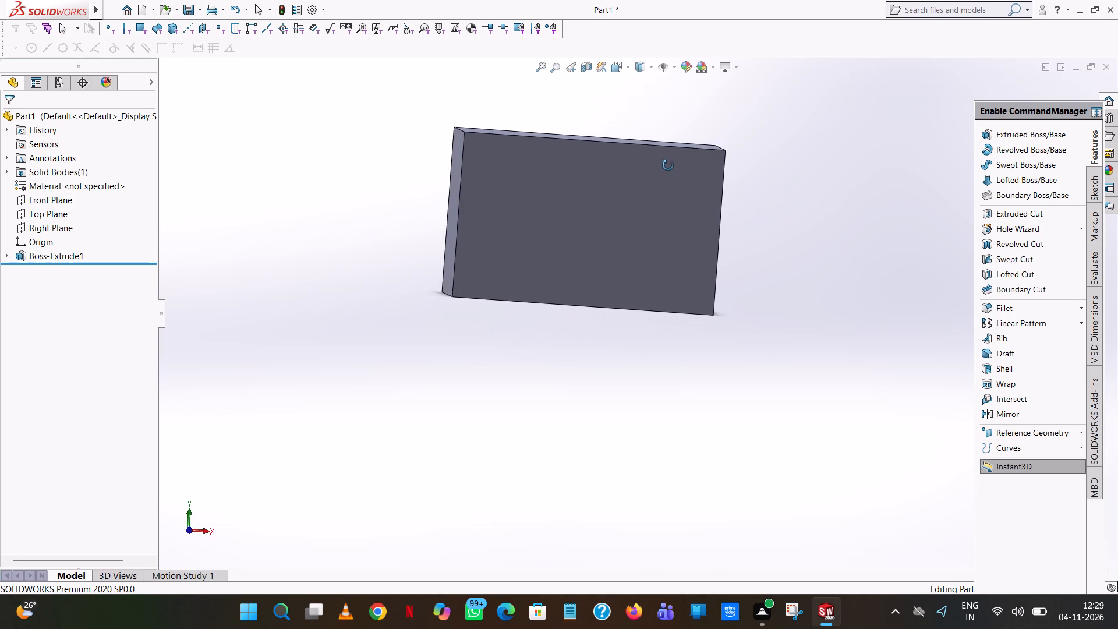
middle_click_drag(668, 165, 677, 175)
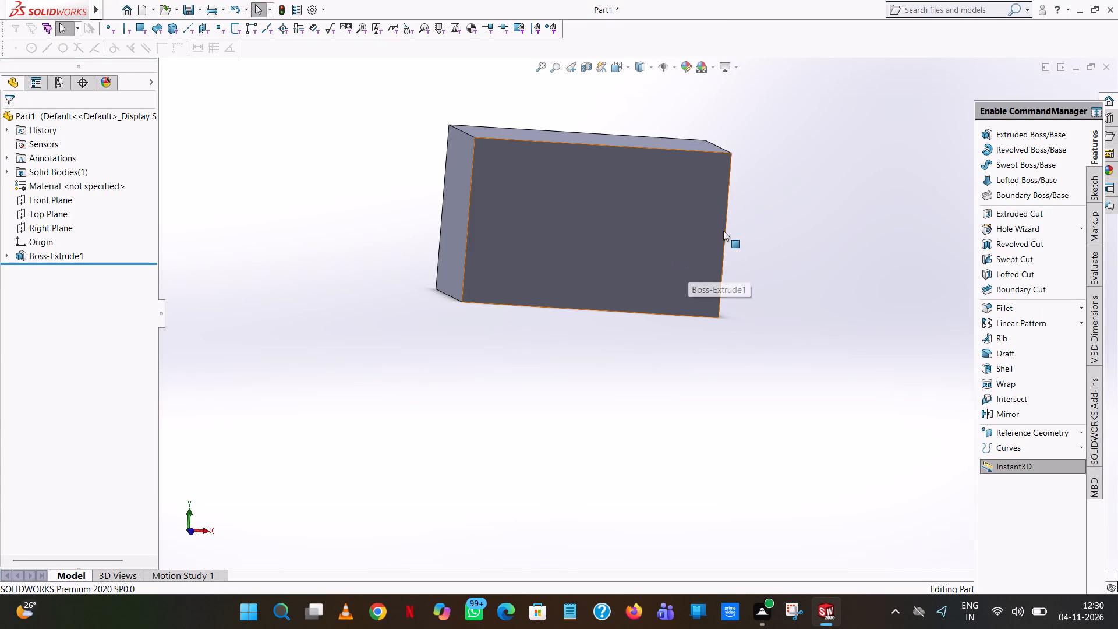
scroll(559, 270, "up", 2)
middle_click_drag(561, 264, 583, 255)
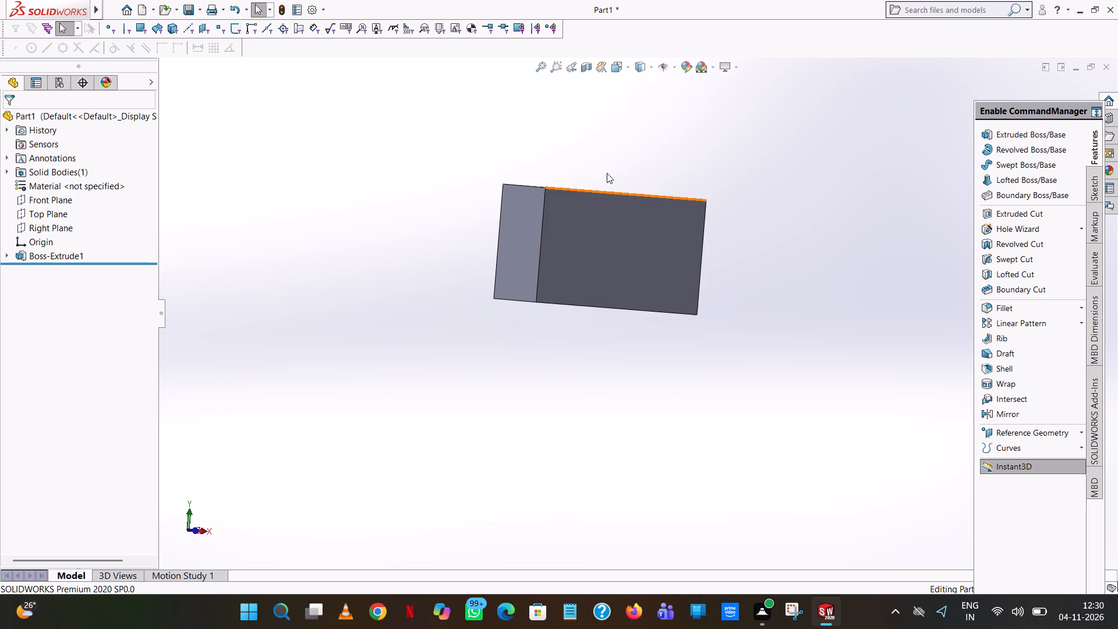
left_click(998, 207)
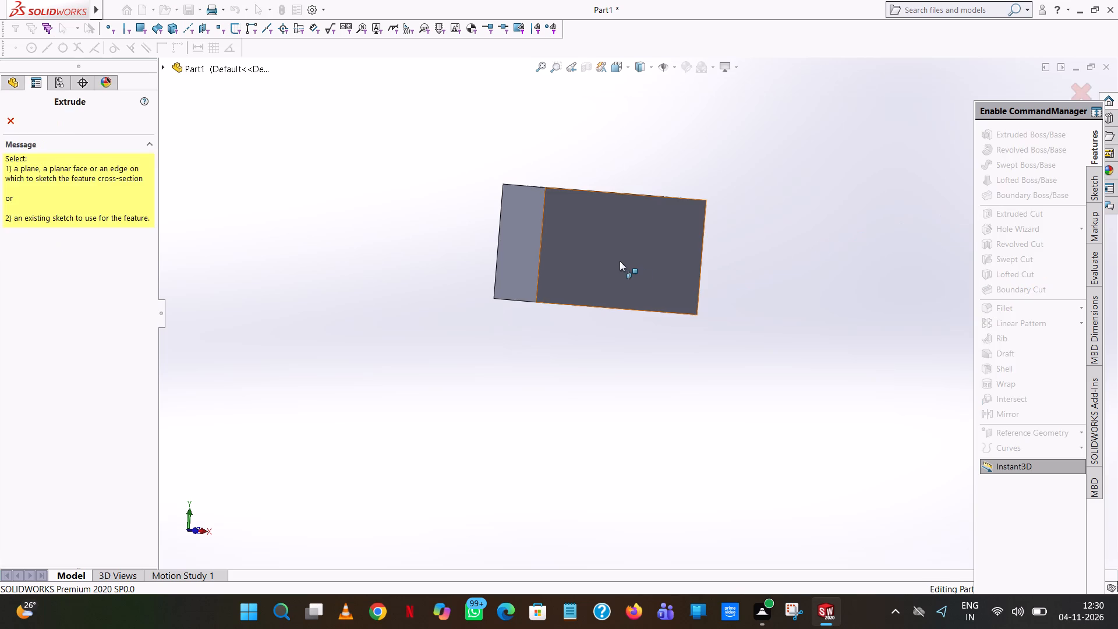
left_click(619, 260)
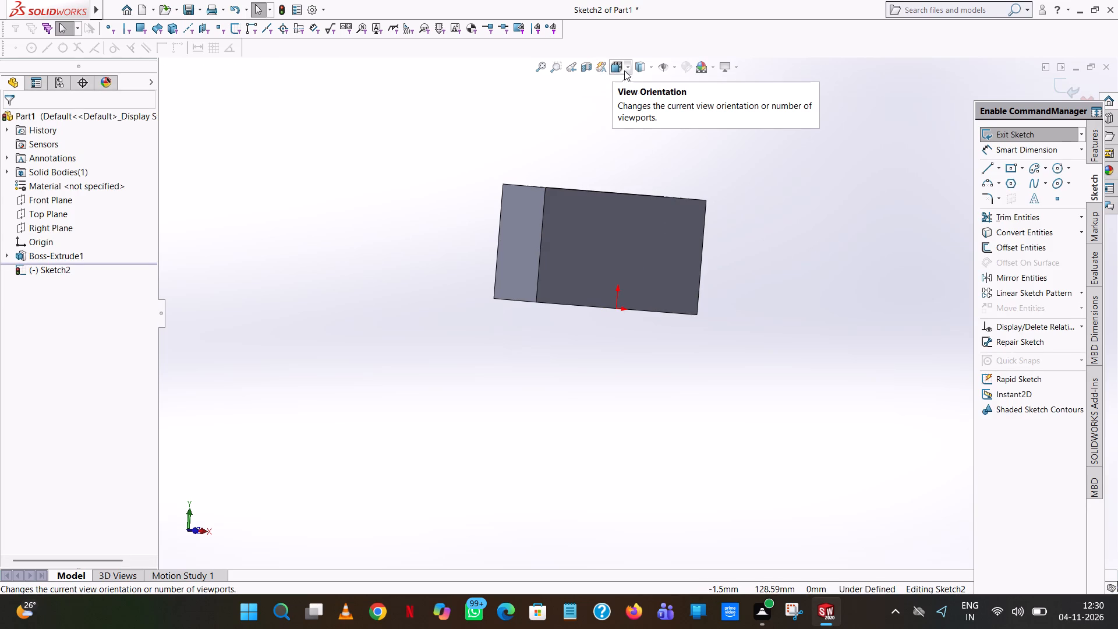
left_click(631, 68)
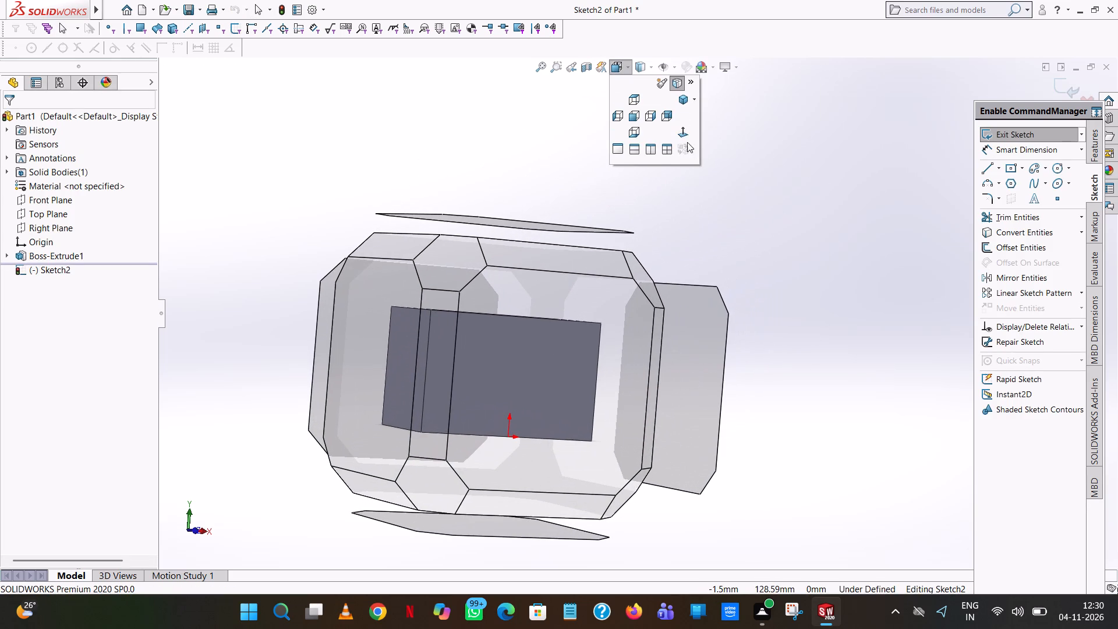
left_click(681, 136)
scroll(656, 302, "down", 2)
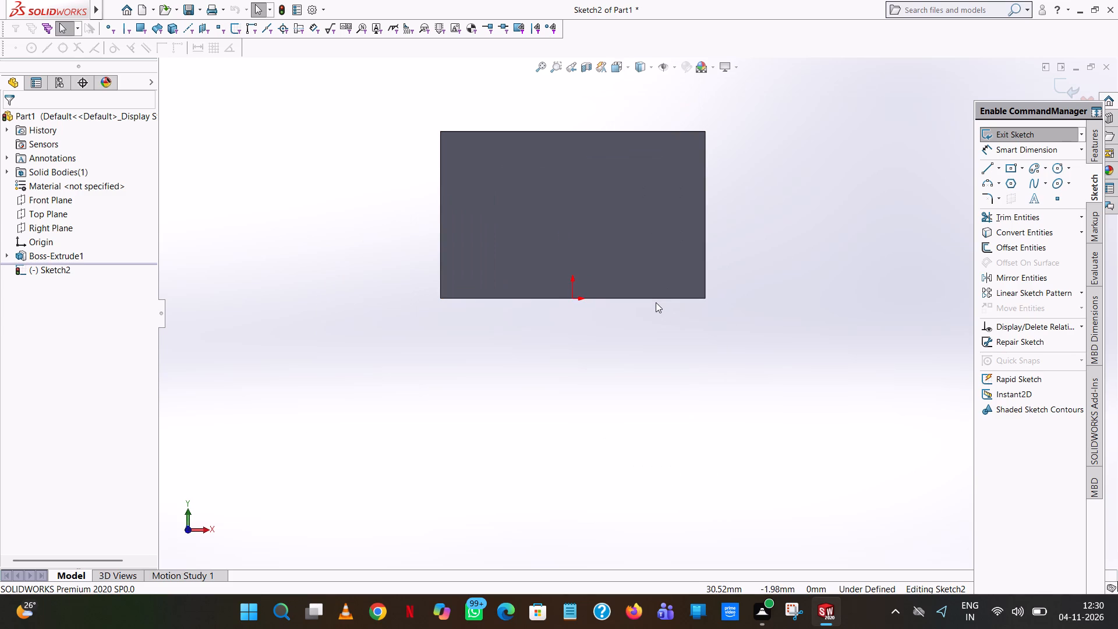
scroll(656, 302, "down", 1)
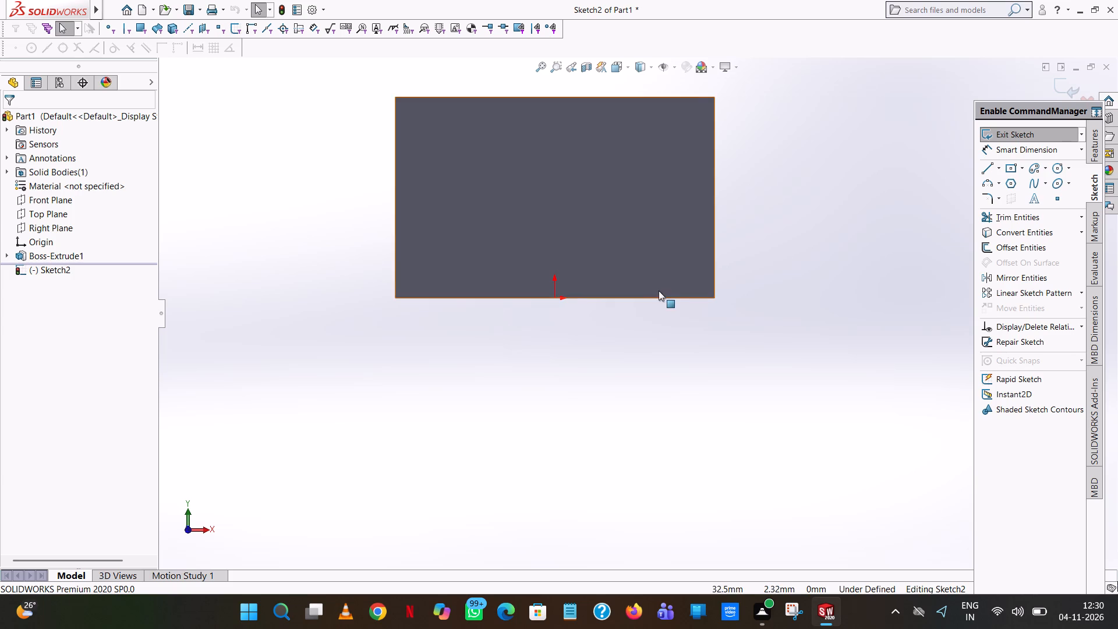
Draw a horizontal line from the face's lower-right corner along its bottom edge and set its length to 15 mm.
left_click(983, 164)
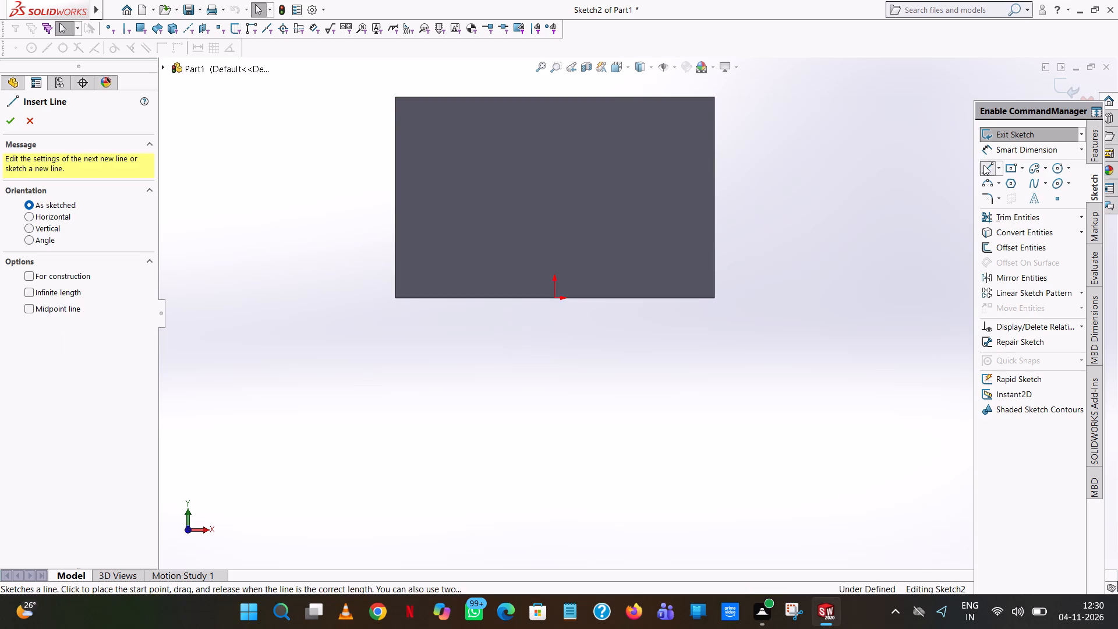
left_click(714, 297)
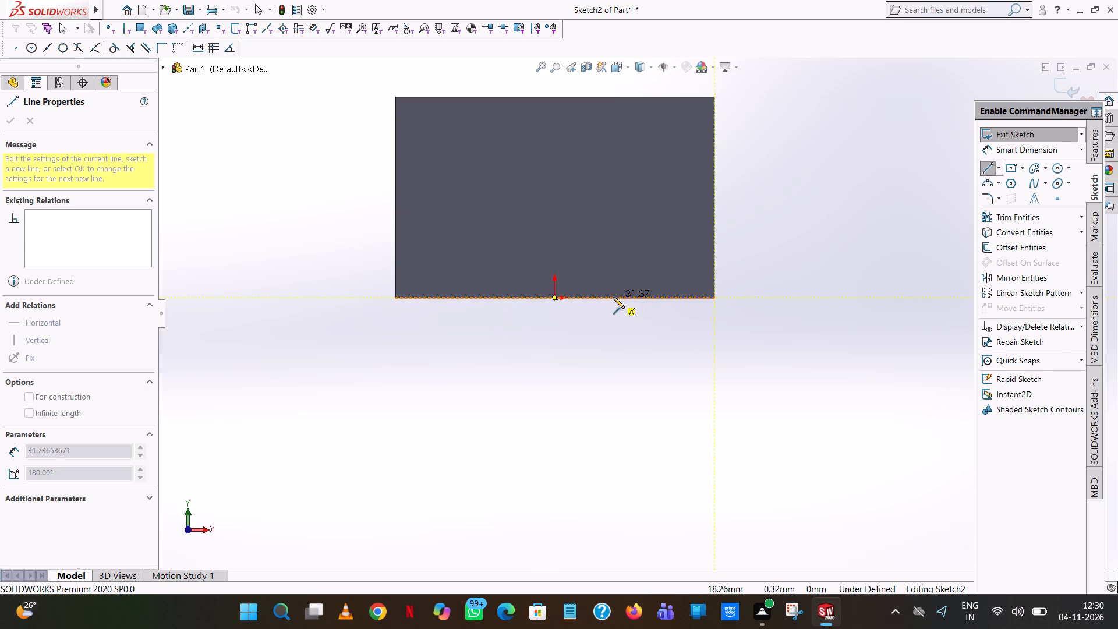
left_click(613, 297)
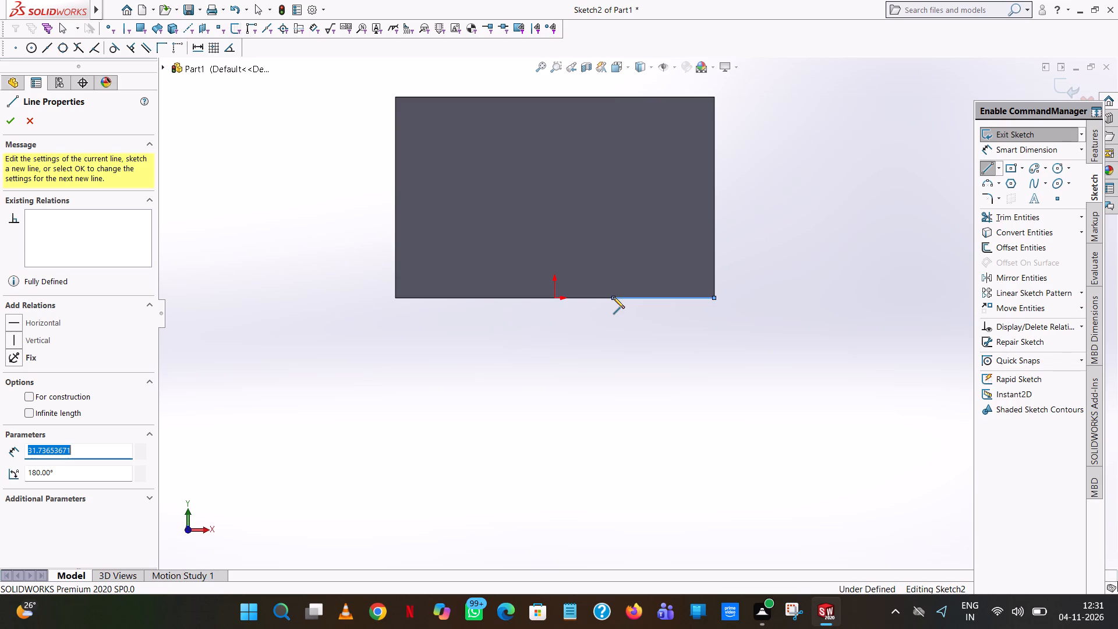
key("2")
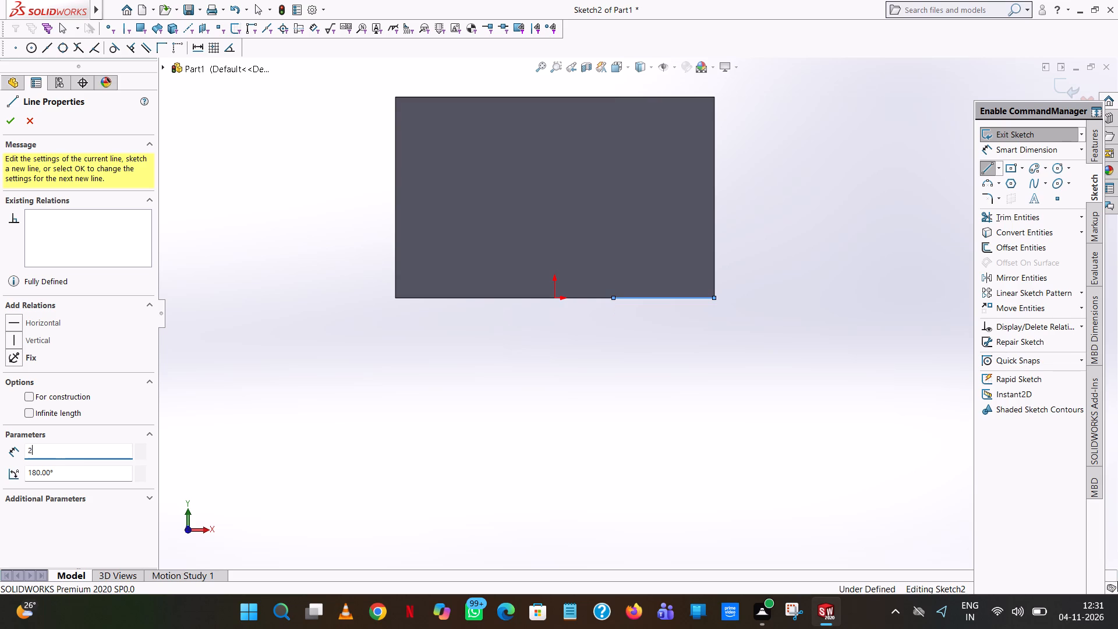
key("BackSpace")
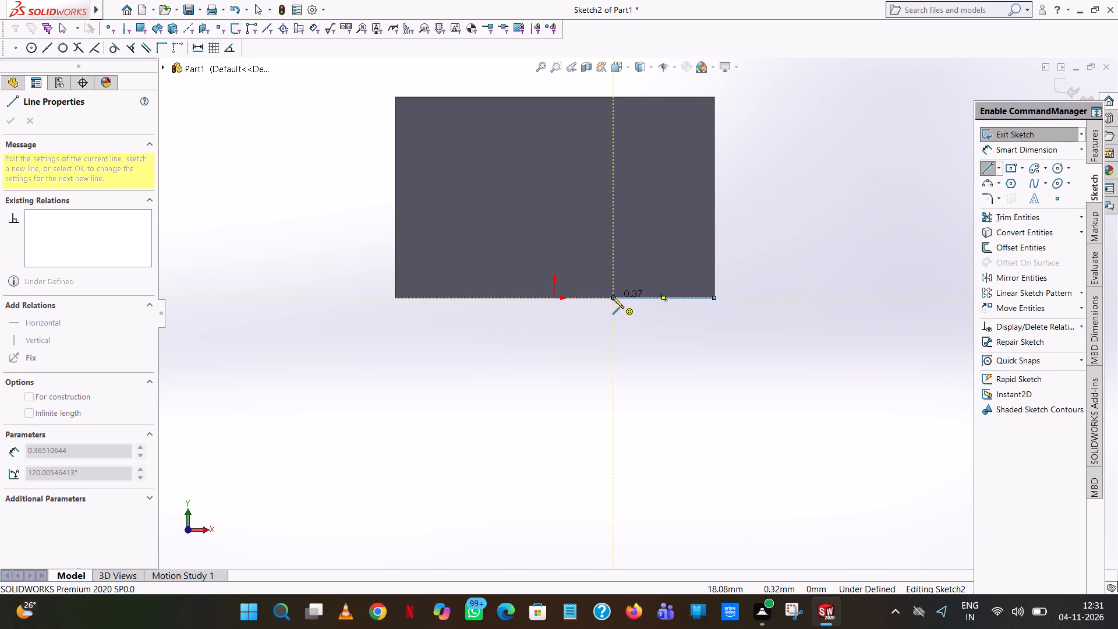
right_click(613, 297)
left_click(674, 303)
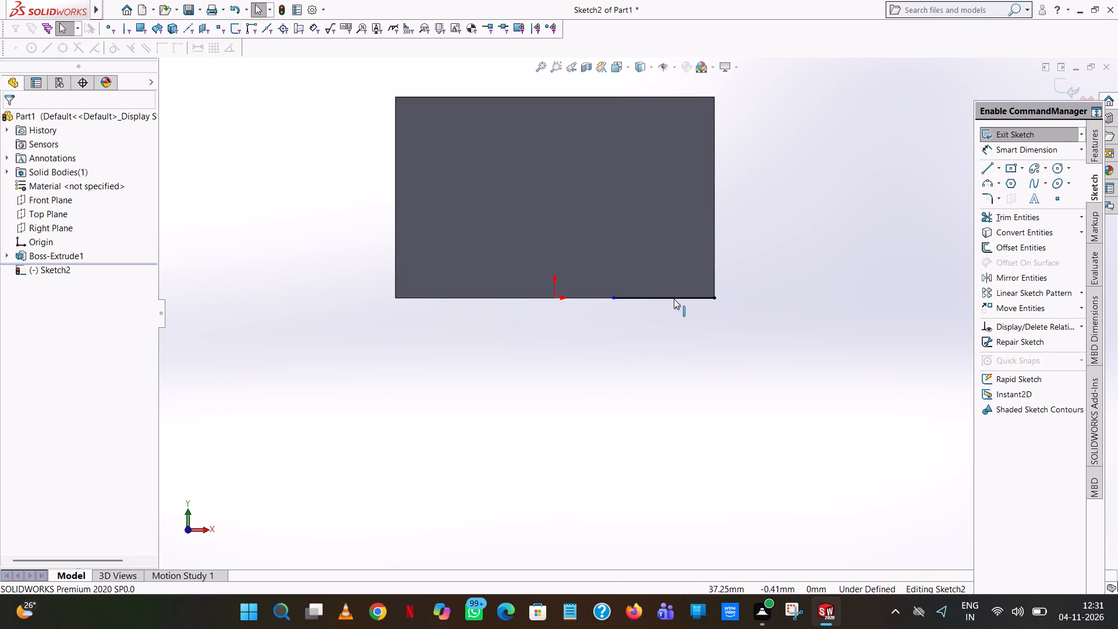
left_click(674, 297)
type("15")
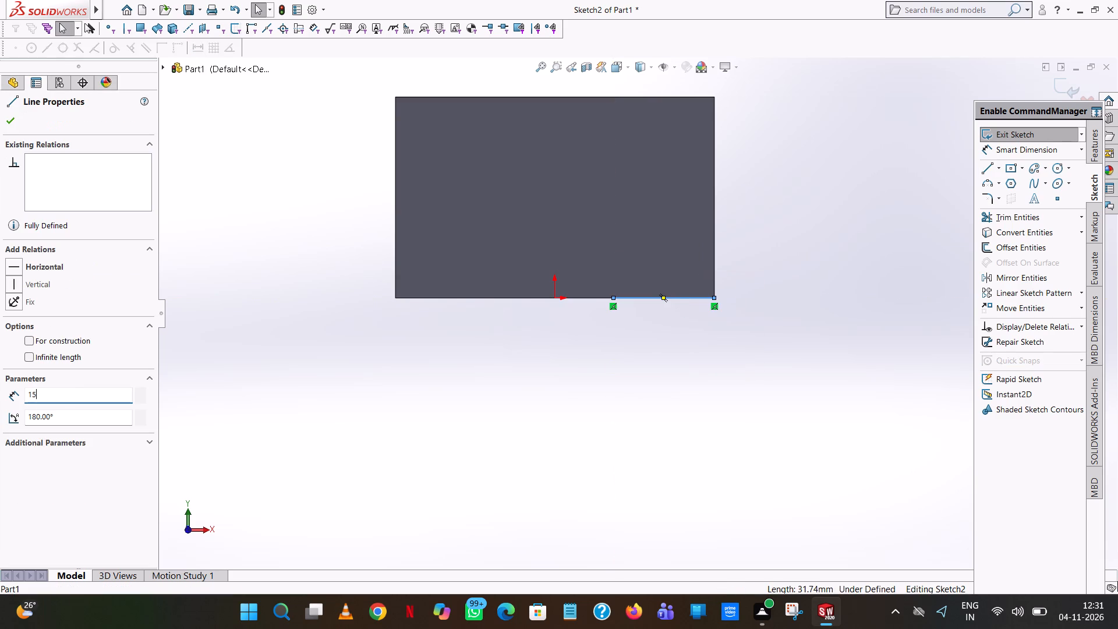
key("Return")
left_click(806, 323)
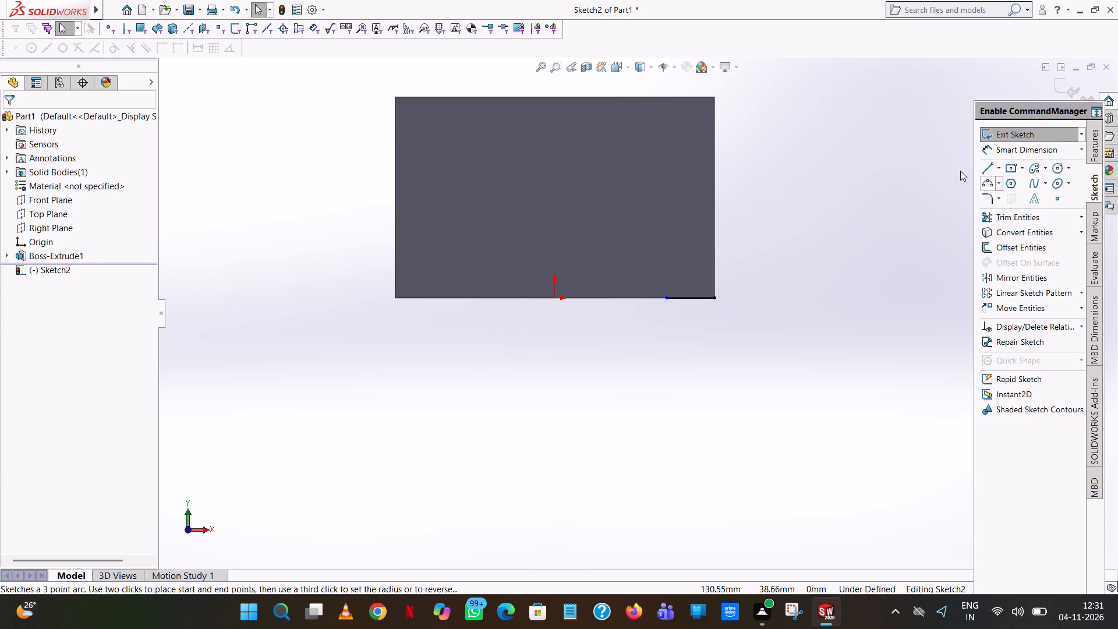
Draw a second horizontal line about 12.5 mm long along the bottom edge, from the 15 mm line's inner end toward the origin.
left_click(1059, 169)
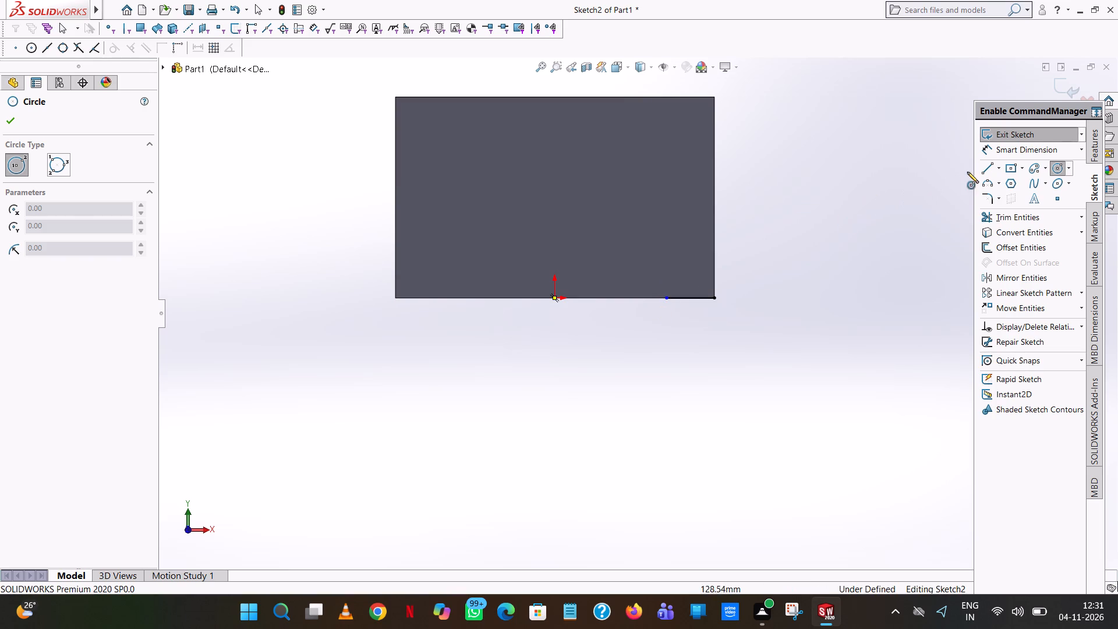
left_click(989, 165)
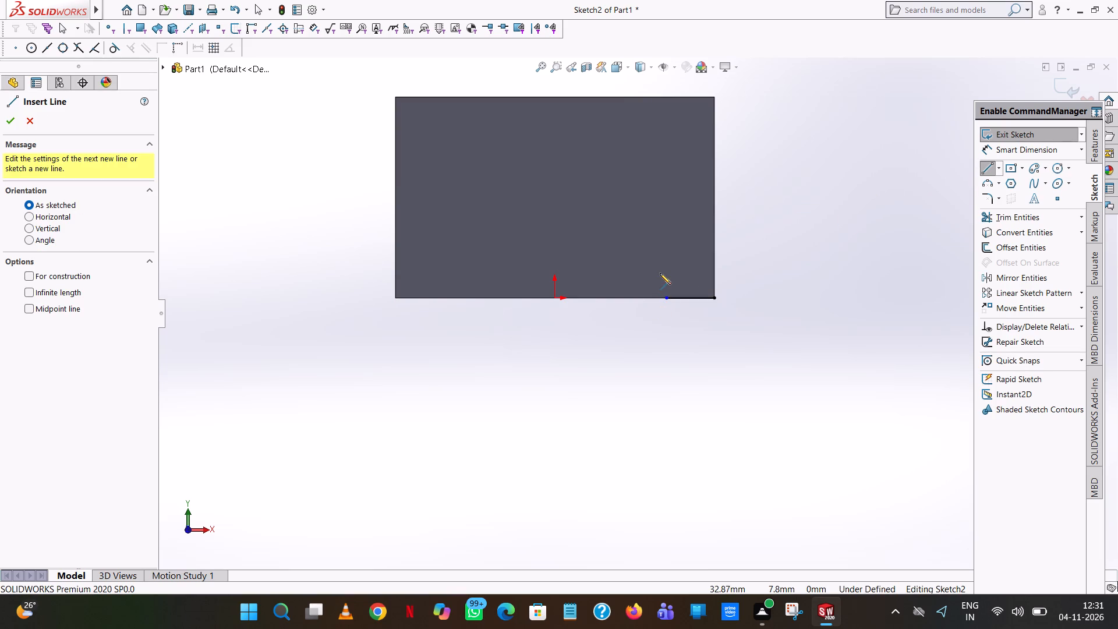
left_click(666, 299)
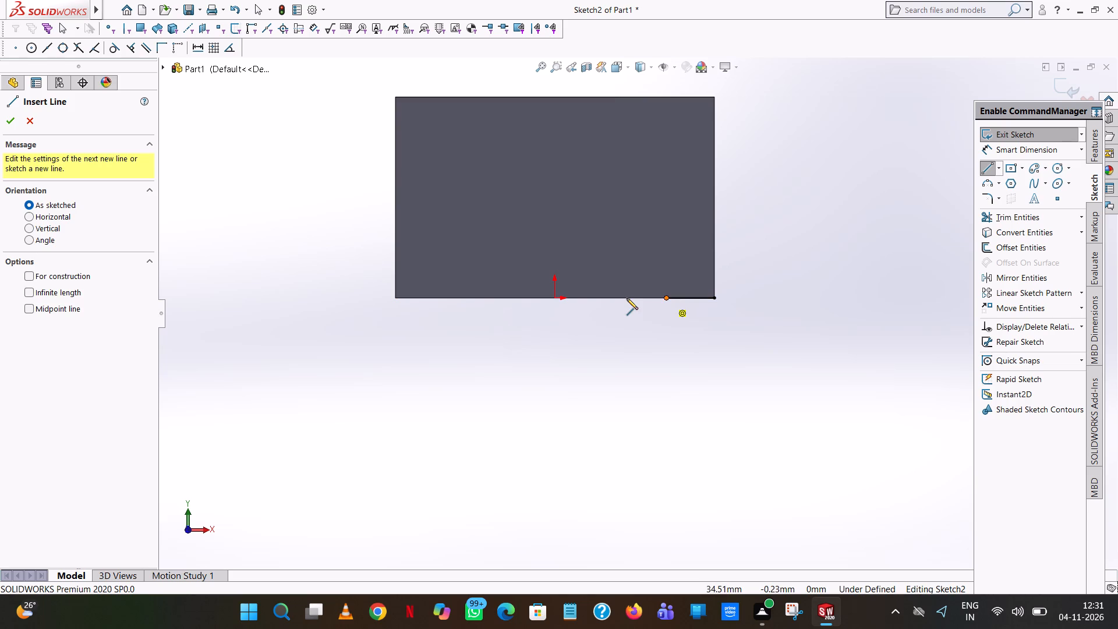
left_click(627, 298)
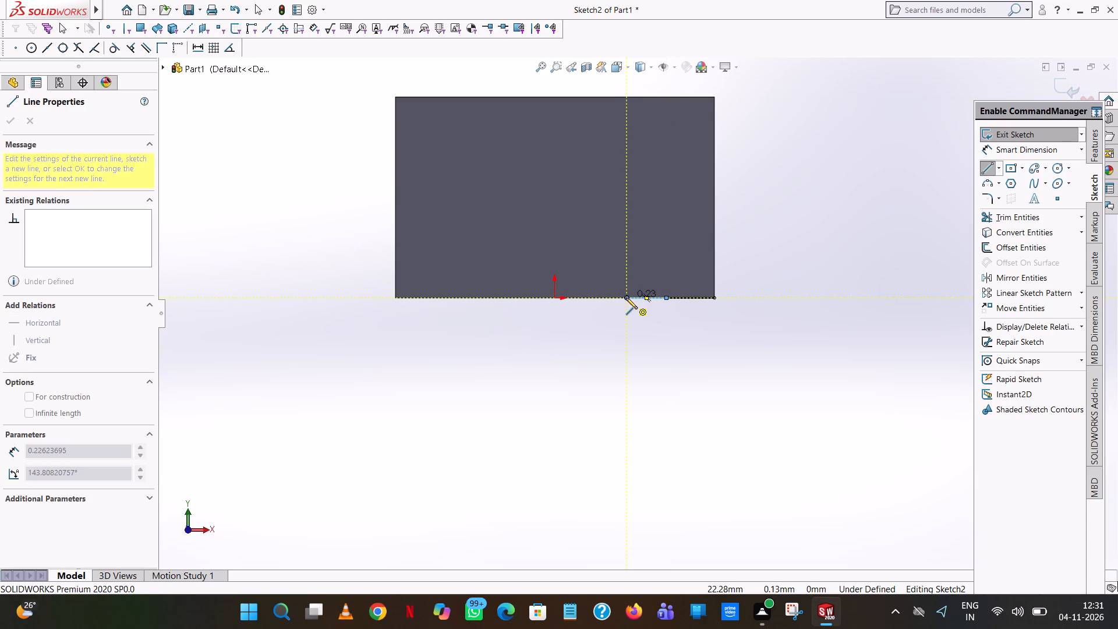
right_click(625, 298)
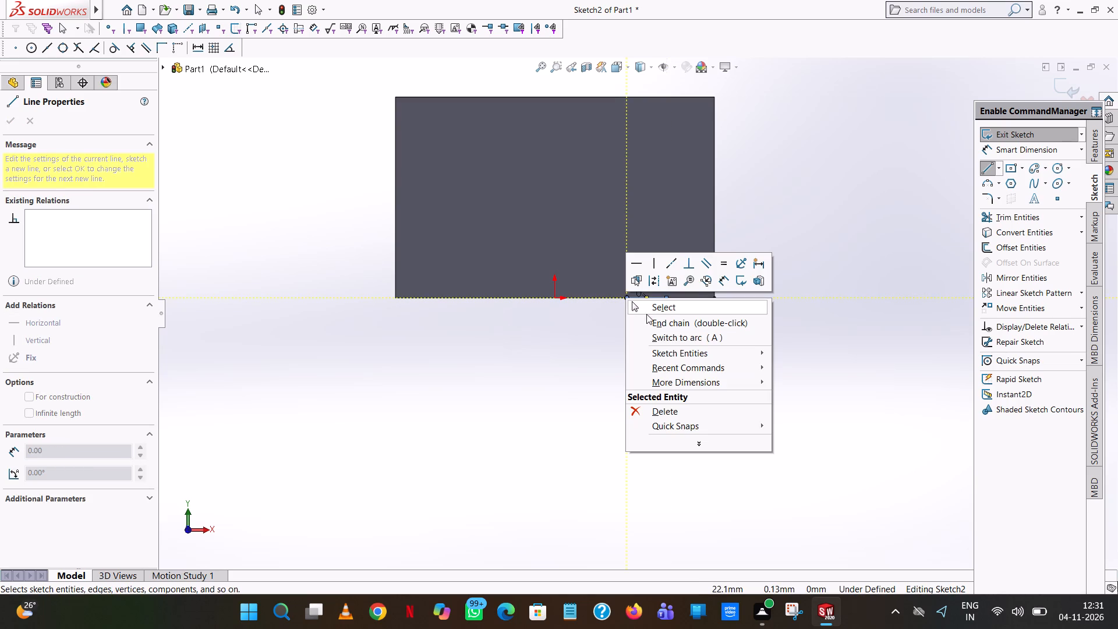
left_click(656, 305)
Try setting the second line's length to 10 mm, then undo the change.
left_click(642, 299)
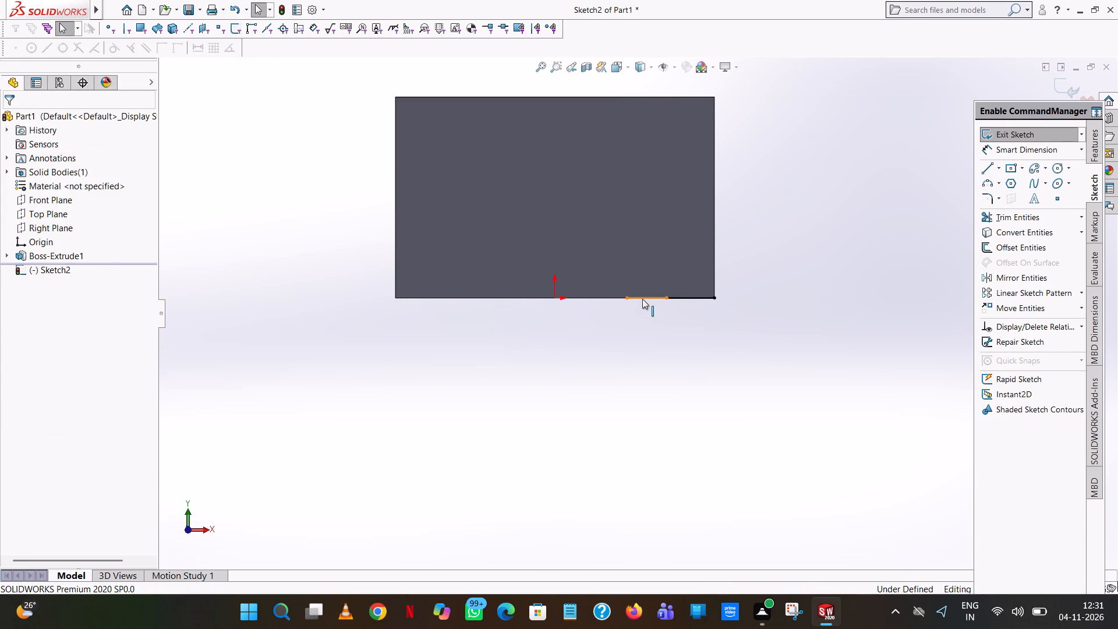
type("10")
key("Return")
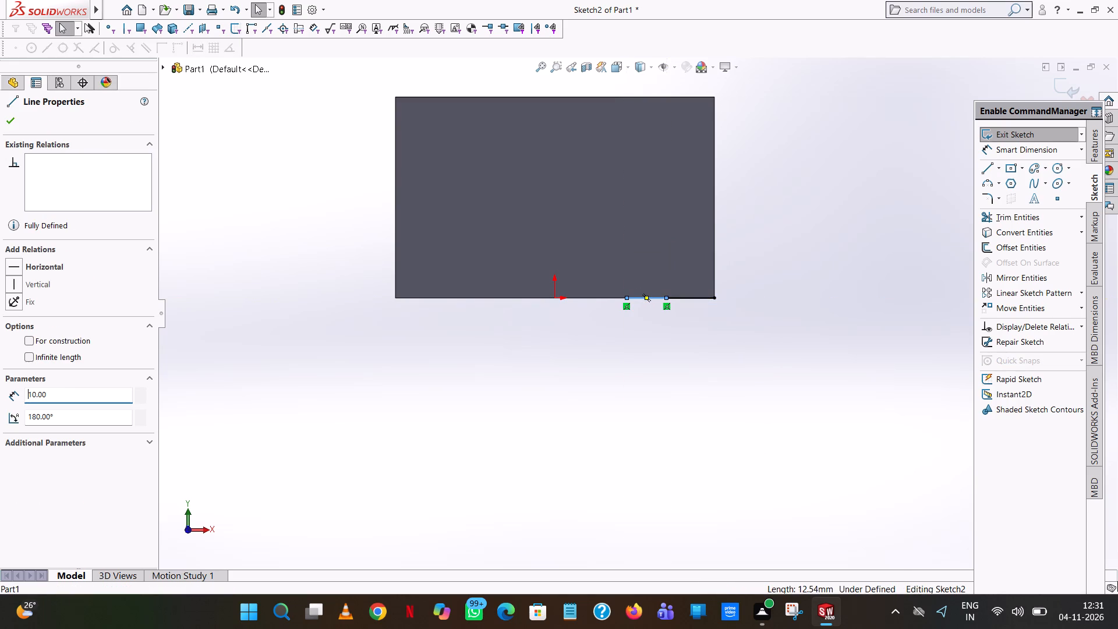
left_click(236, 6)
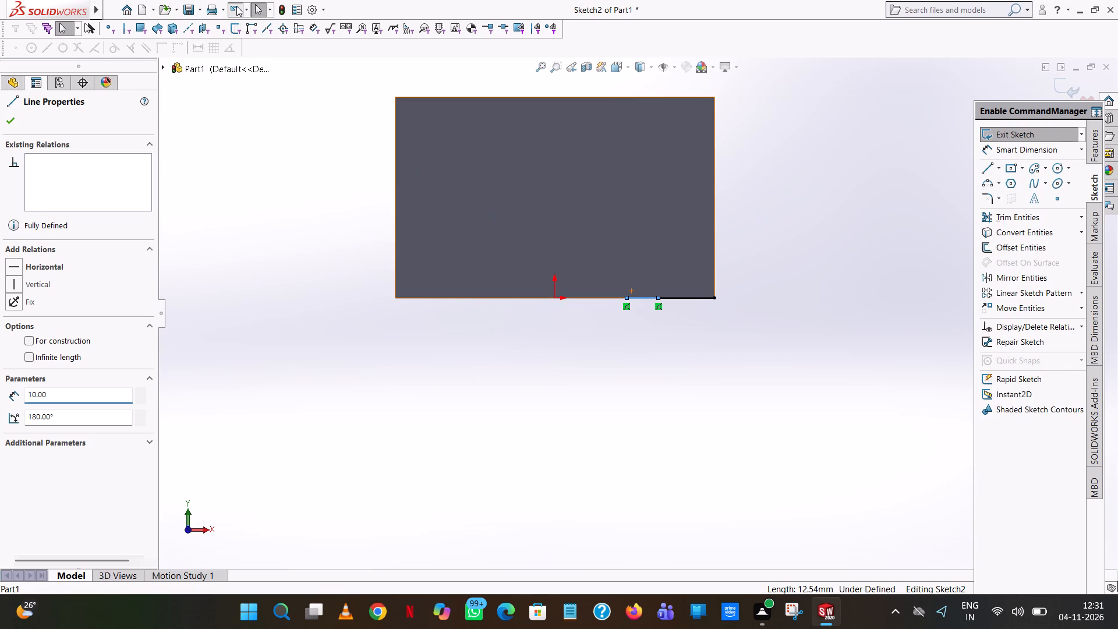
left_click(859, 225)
Dimension the first line, at the face's lower-right corner, as 15 mm with the dimension placed below it.
left_click(1023, 143)
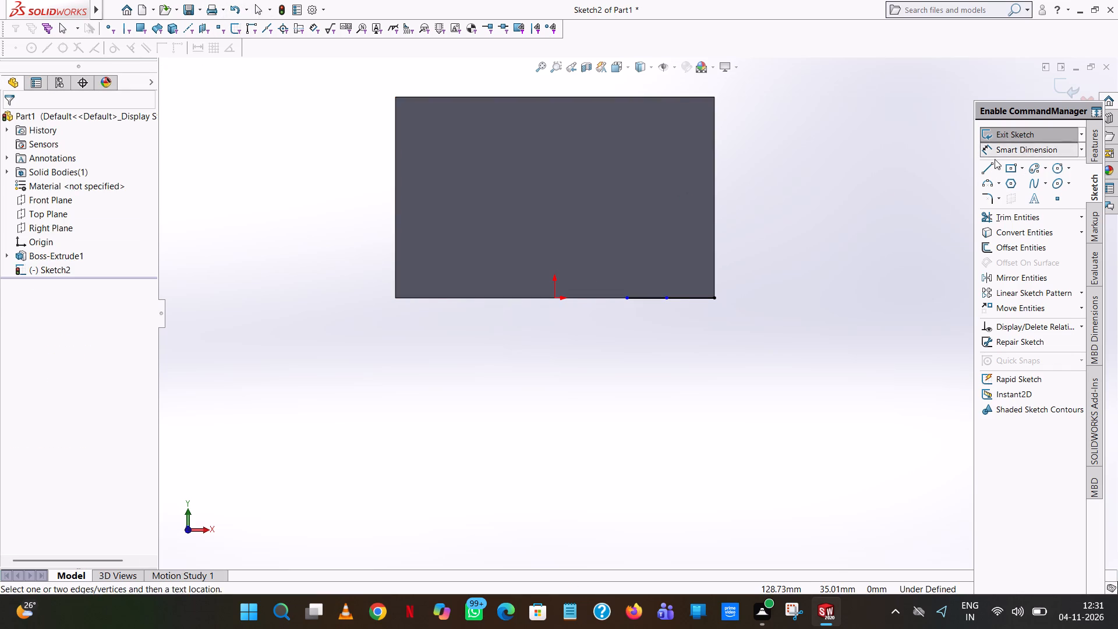
left_click(687, 299)
left_click(710, 335)
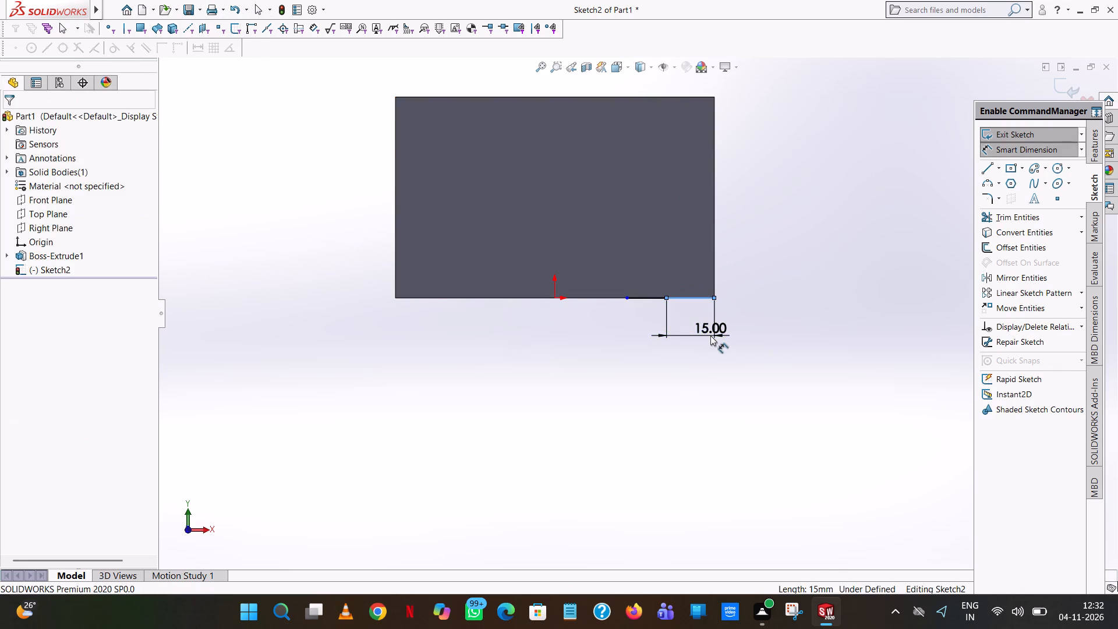
left_click(660, 316)
left_click(741, 248)
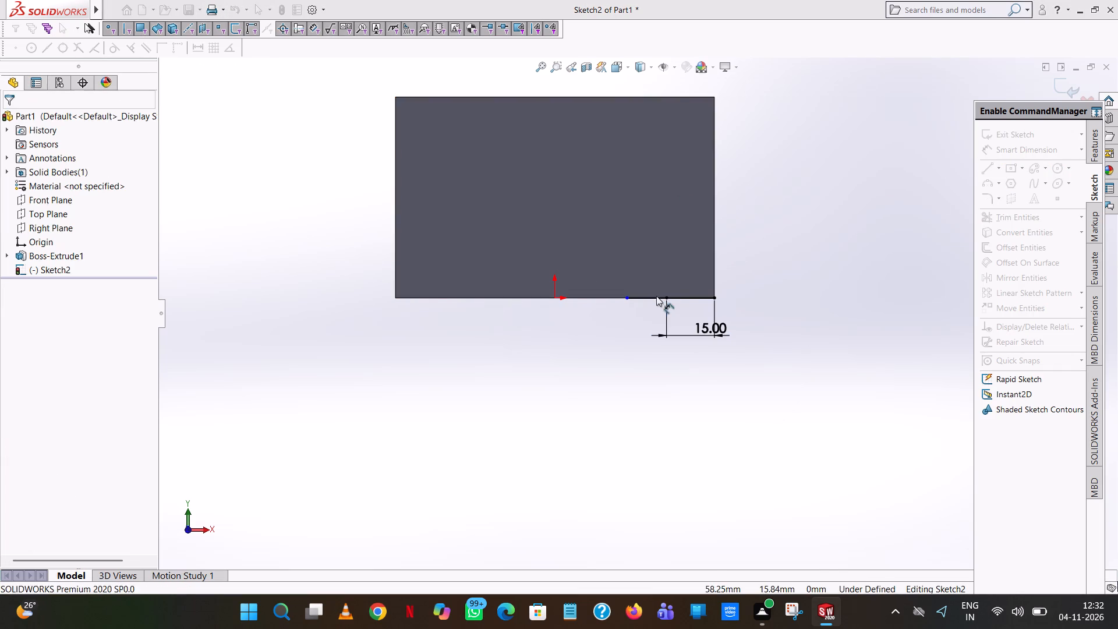
Set the length of the second line, next to the dimensioned one, to 10 mm.
left_click(988, 154)
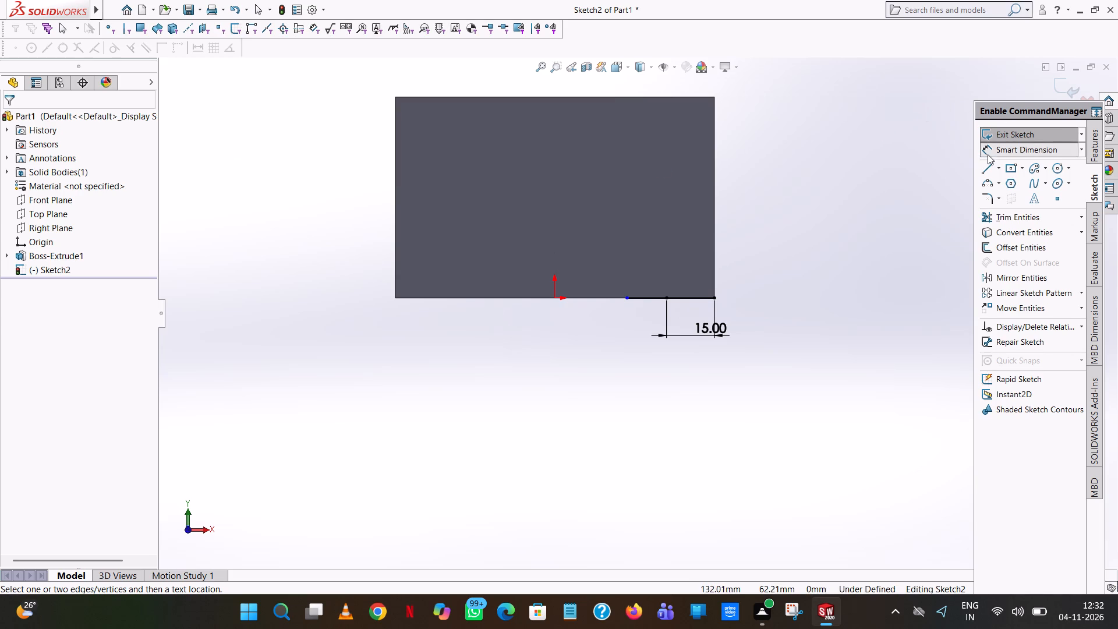
left_click(642, 299)
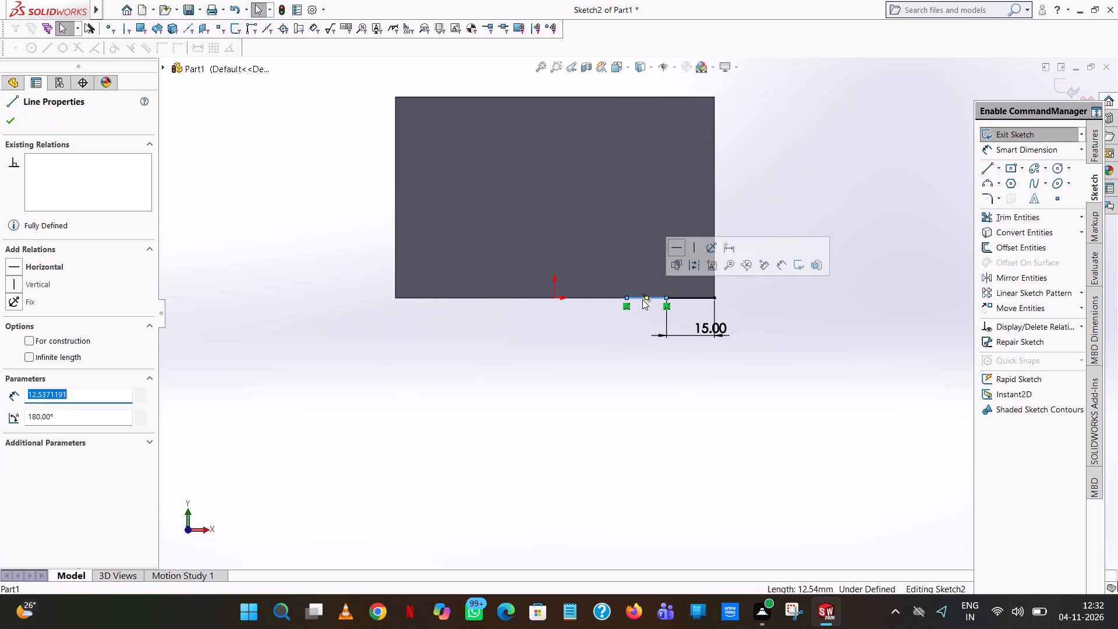
type("10")
key("Return")
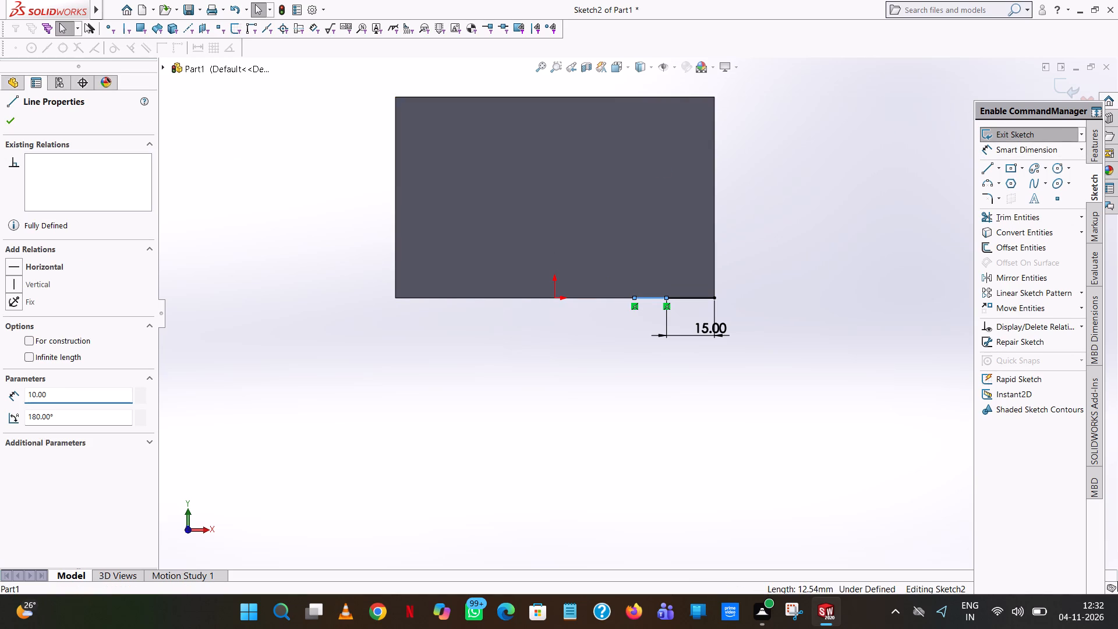
Draw a 10 mm vertical line upward from the inner end of the second bottom-edge line.
left_click(806, 241)
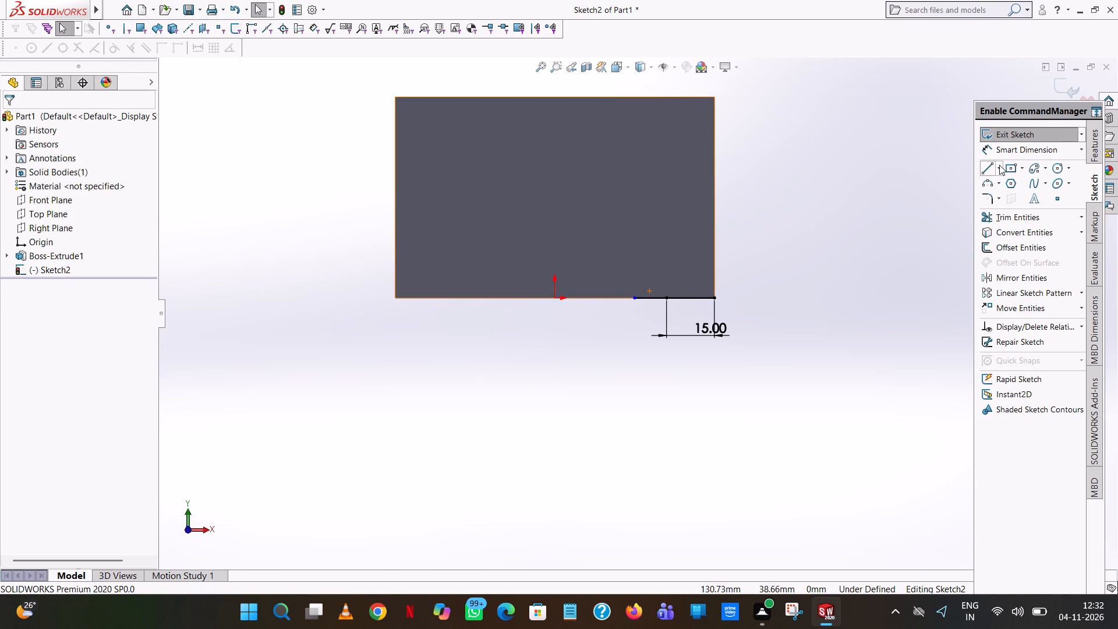
left_click(989, 167)
left_click(634, 299)
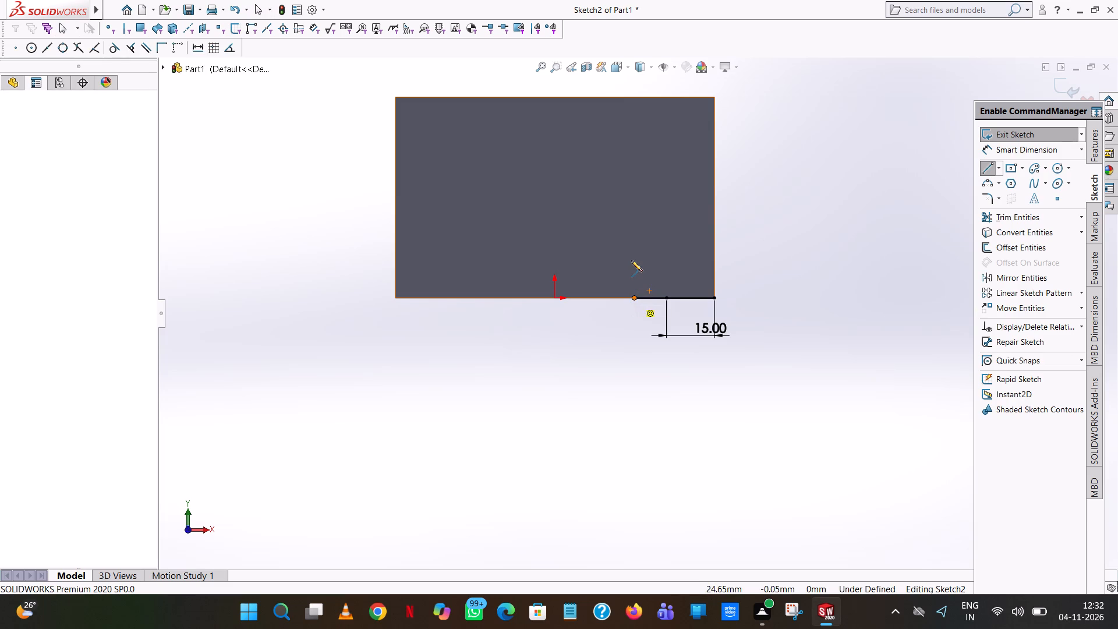
left_click(632, 259)
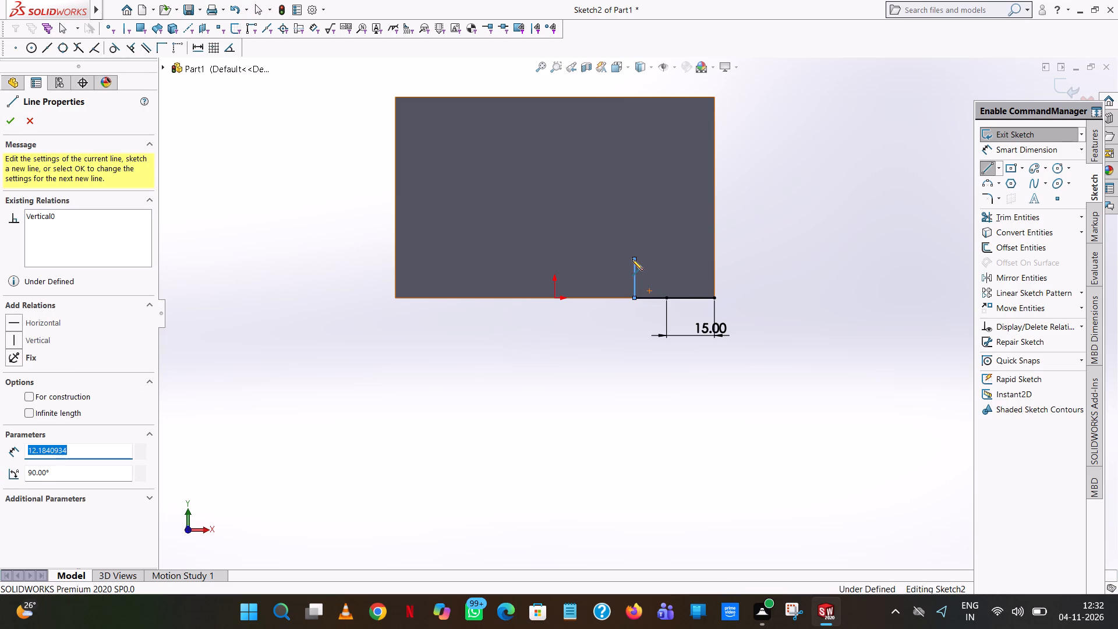
type("10")
key("Return")
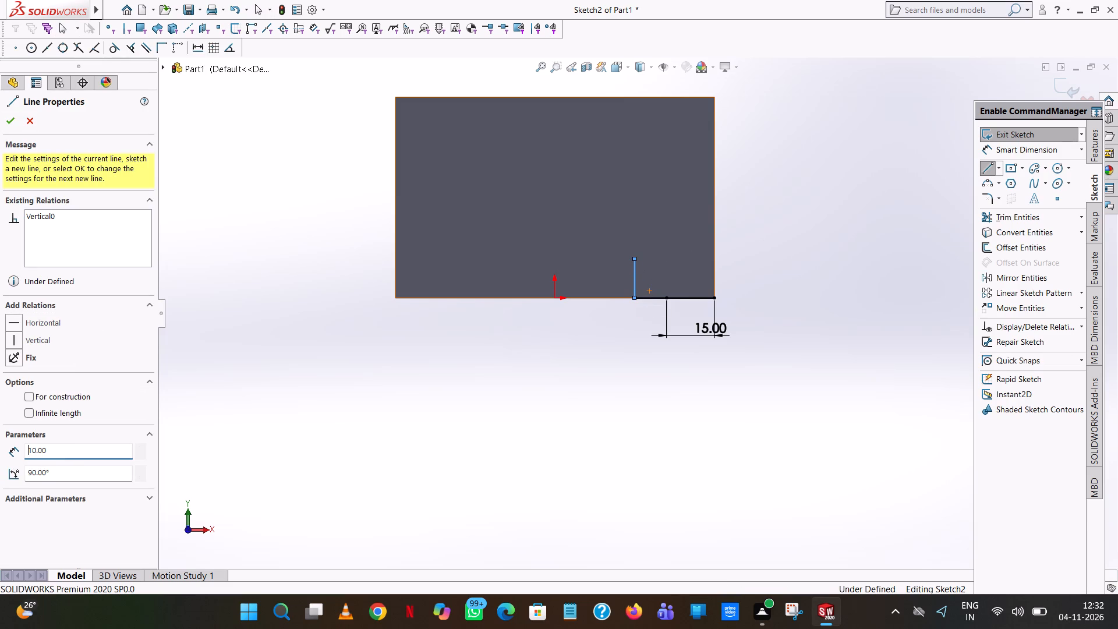
right_click(632, 259)
left_click(710, 263)
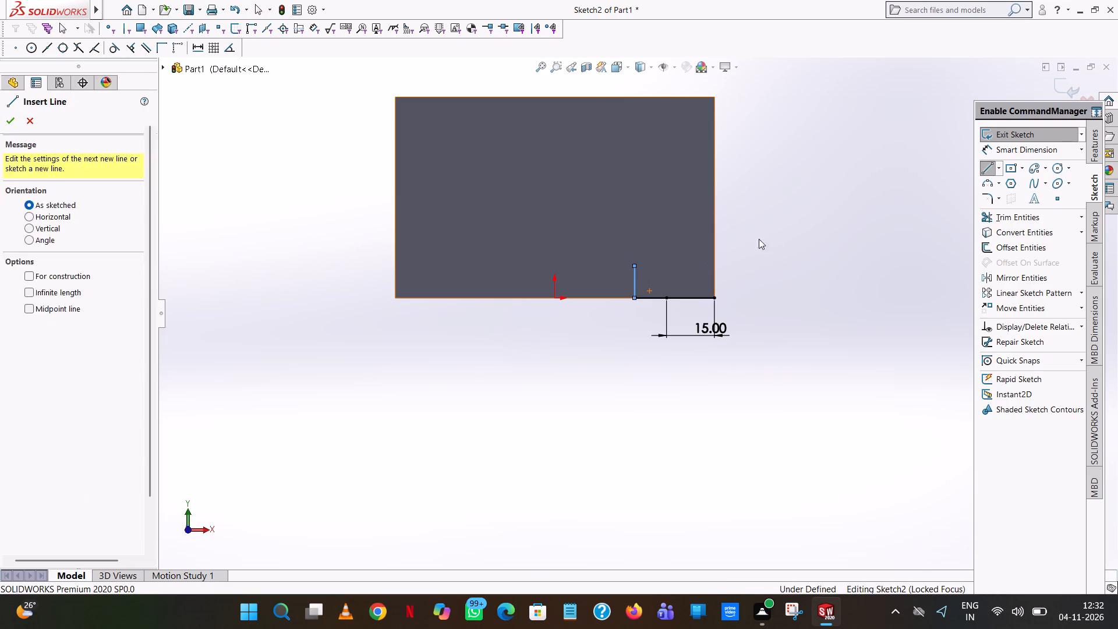
Draw a circle of radius 10 mm centred on the upper end of the vertical line.
left_click(1056, 163)
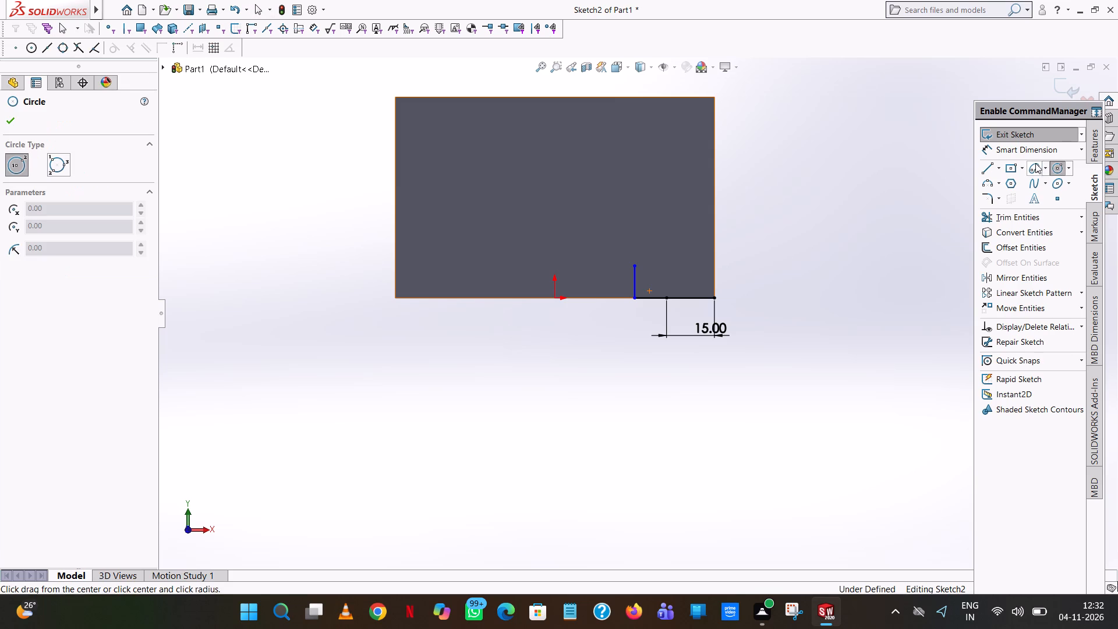
left_click(635, 266)
left_click(661, 262)
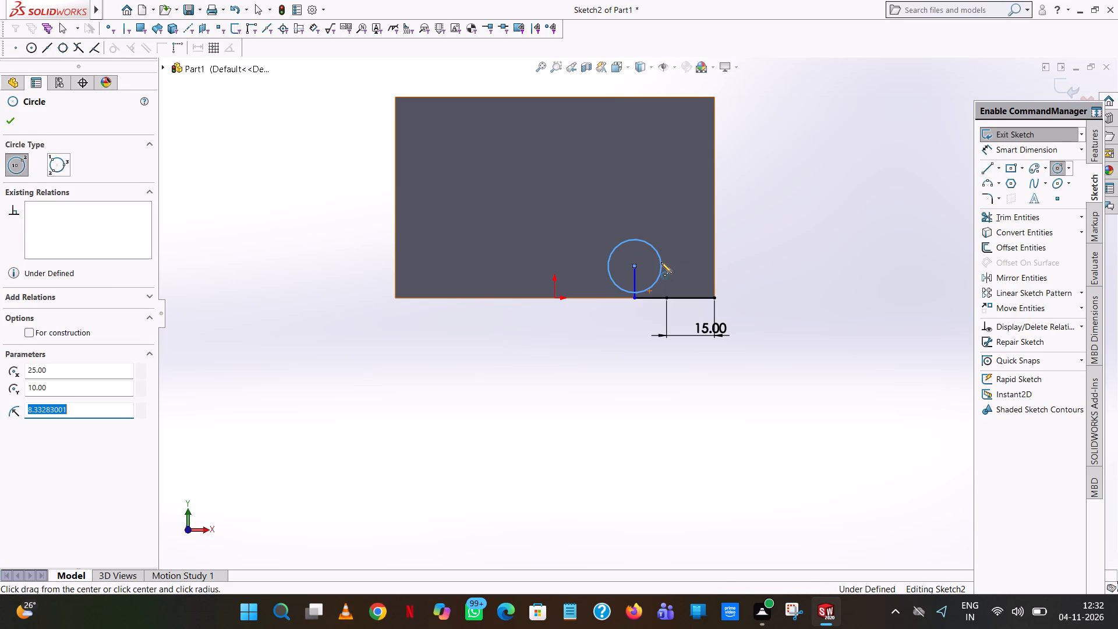
type("10")
key("Return")
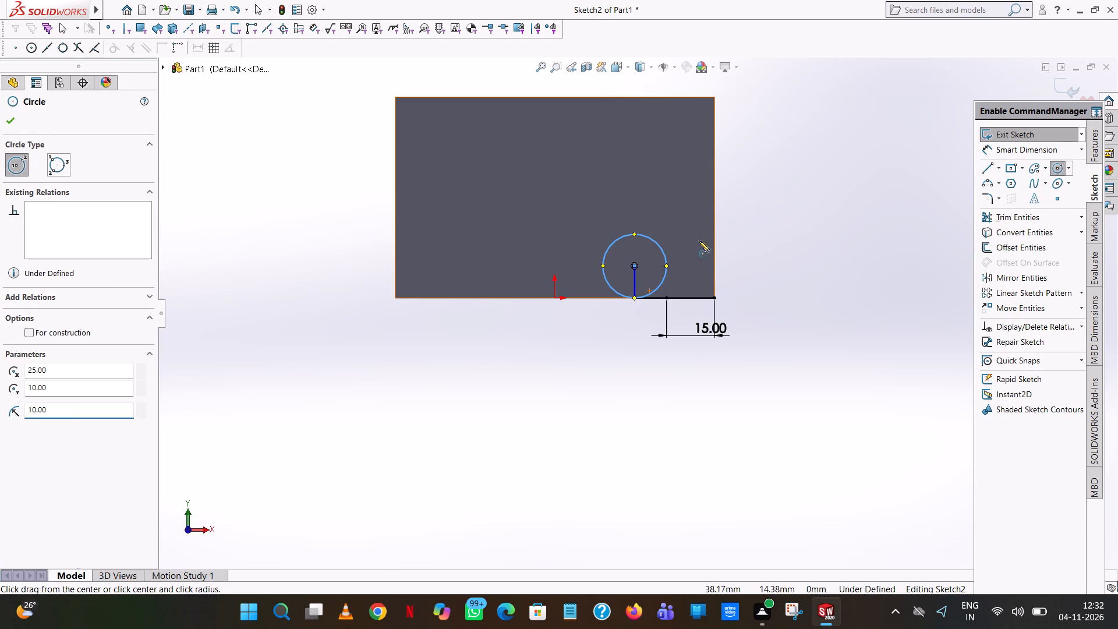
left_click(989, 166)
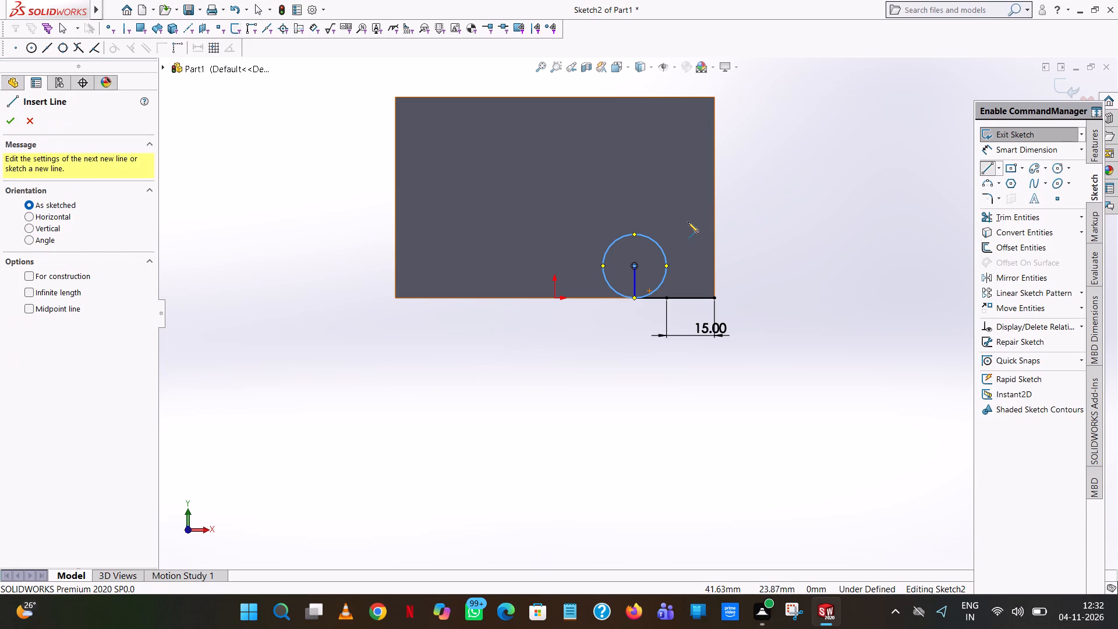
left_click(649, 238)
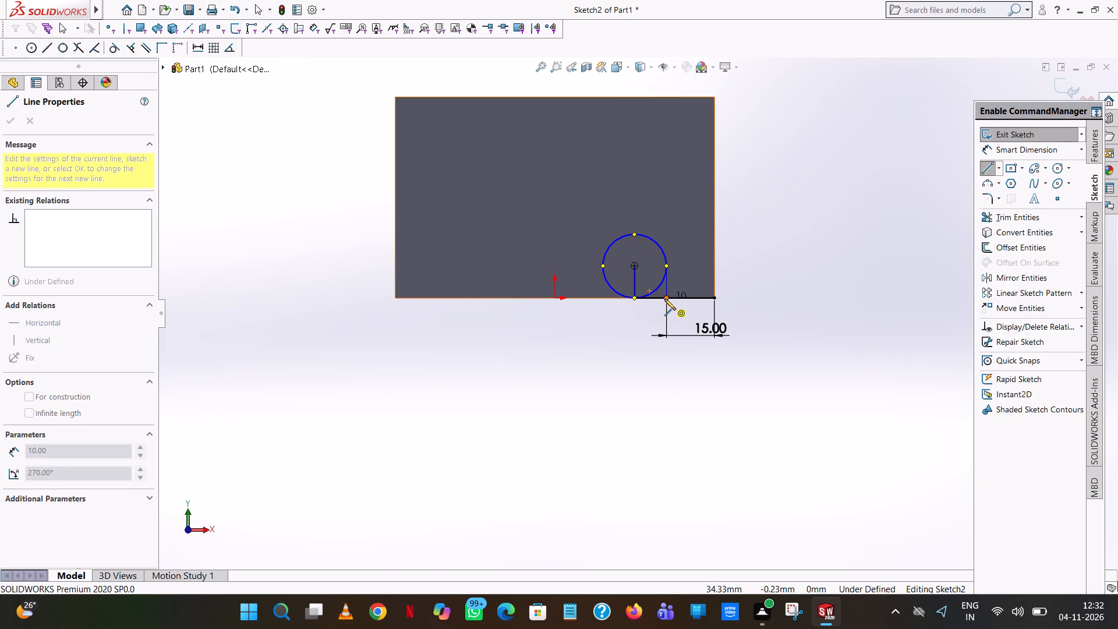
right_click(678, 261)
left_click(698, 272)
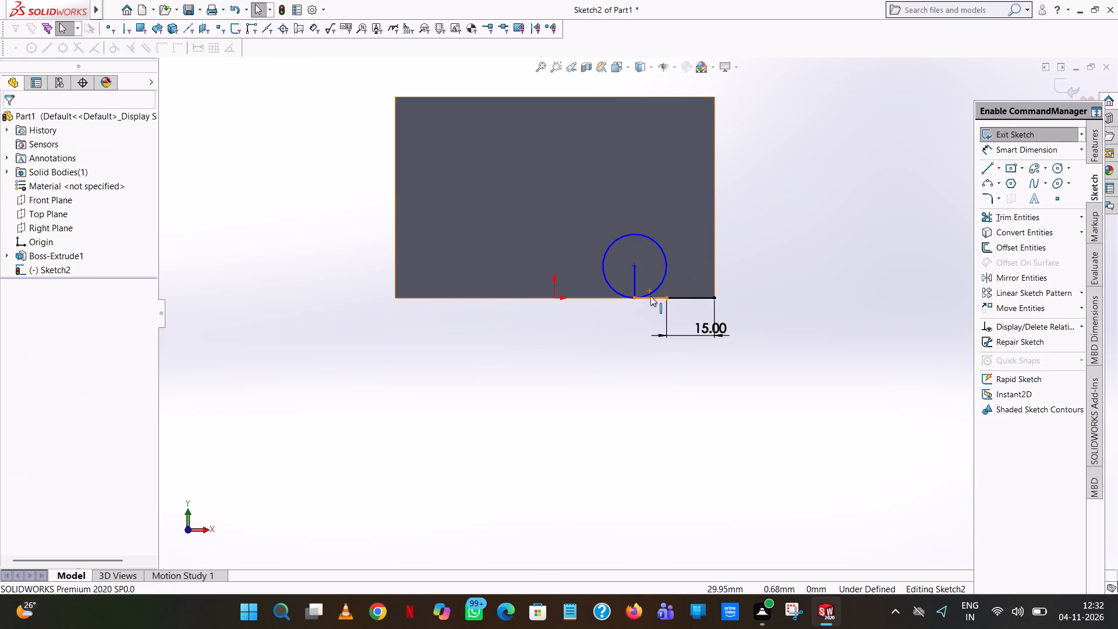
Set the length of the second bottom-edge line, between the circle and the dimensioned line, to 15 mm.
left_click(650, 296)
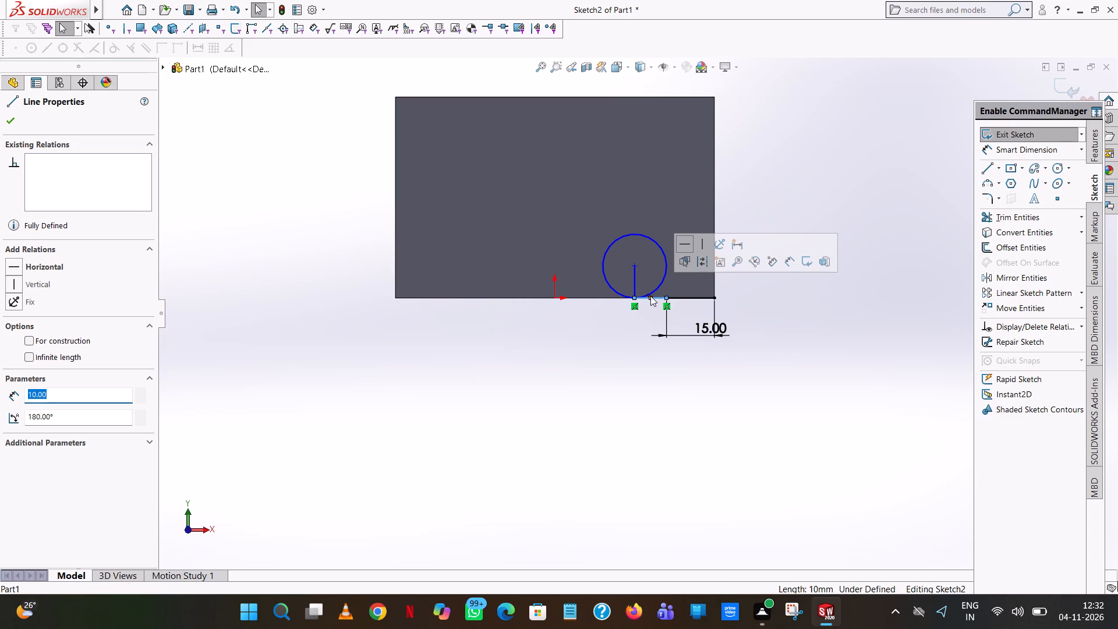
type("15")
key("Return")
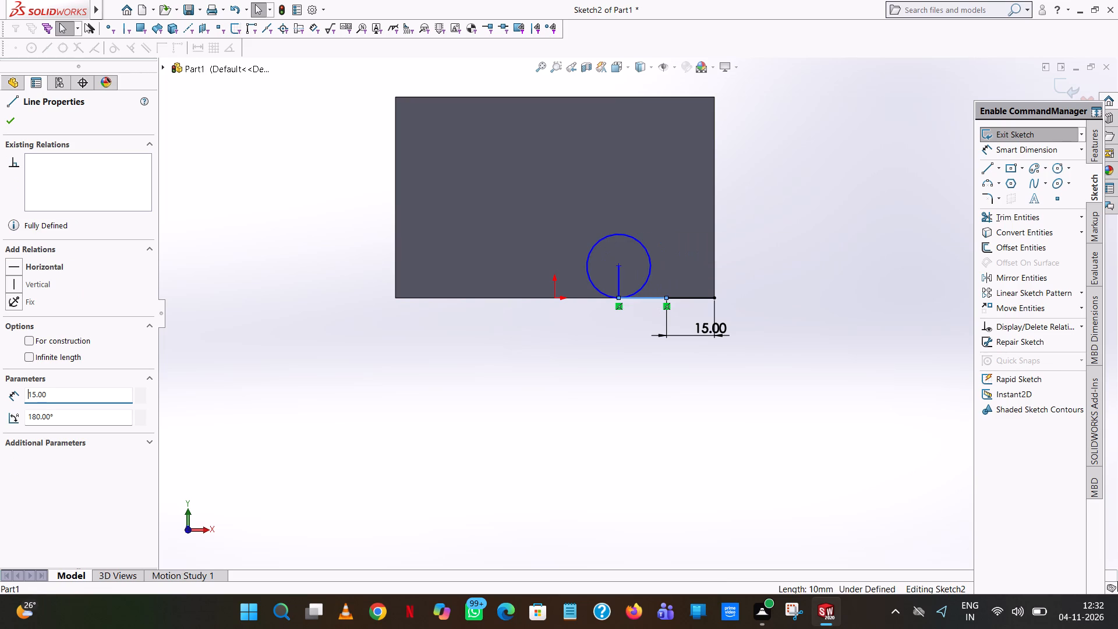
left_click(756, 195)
Draw a line about 44.5 mm long, tangent to the circle's upper side, sloping down past the face's lower-right corner.
left_click(983, 171)
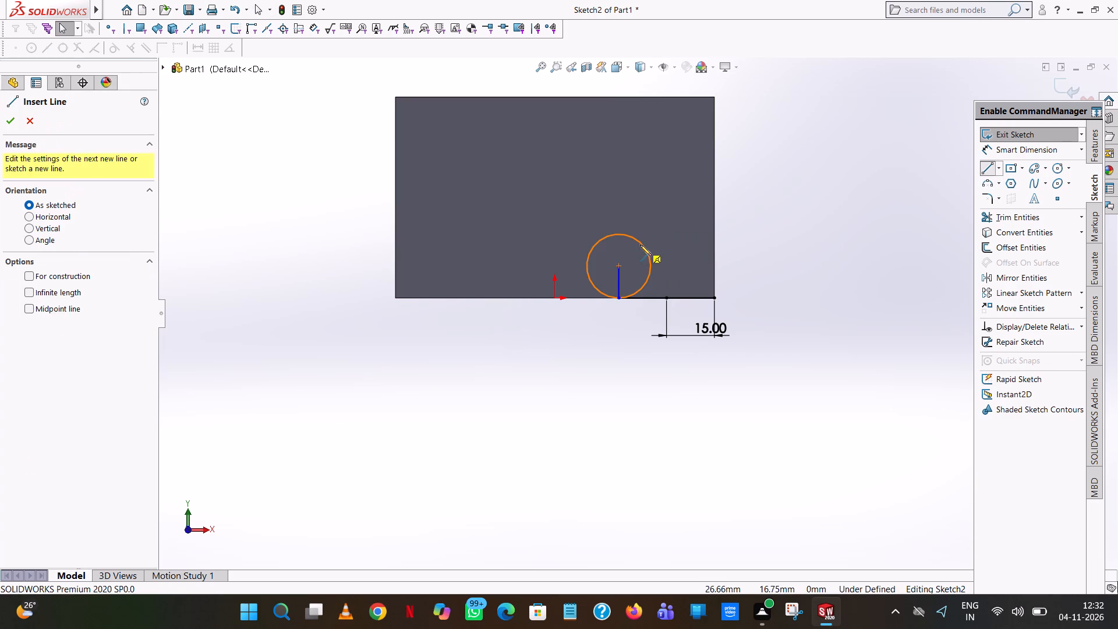
left_click(638, 241)
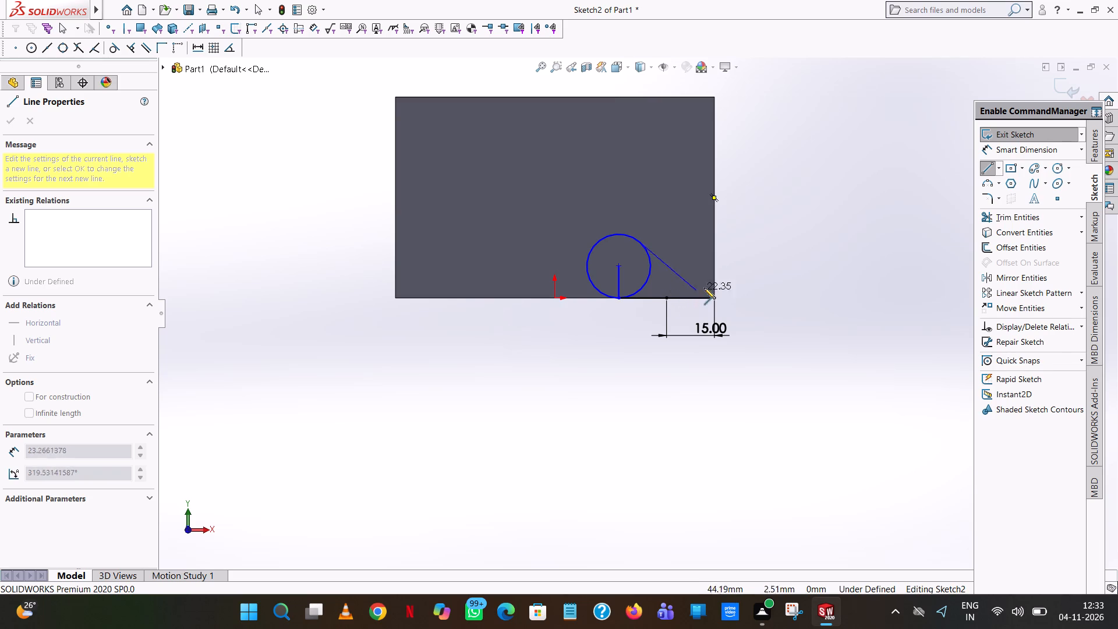
left_click(759, 303)
right_click(759, 303)
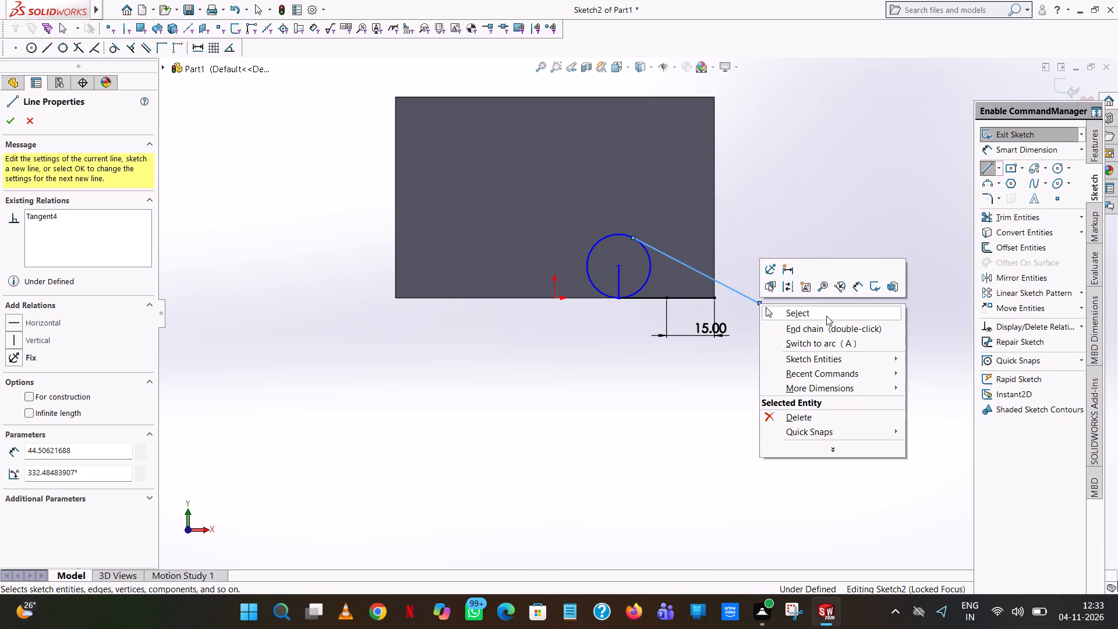
left_click(826, 316)
Set the tangent line's angle to 315° (360-45).
left_click(738, 293)
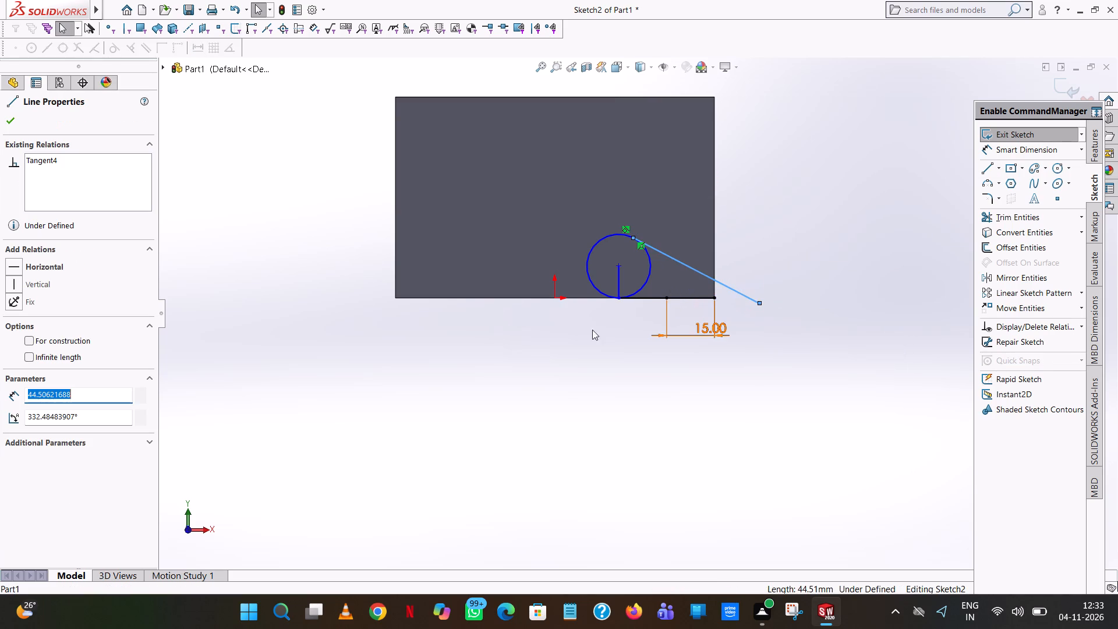
double_click(117, 416)
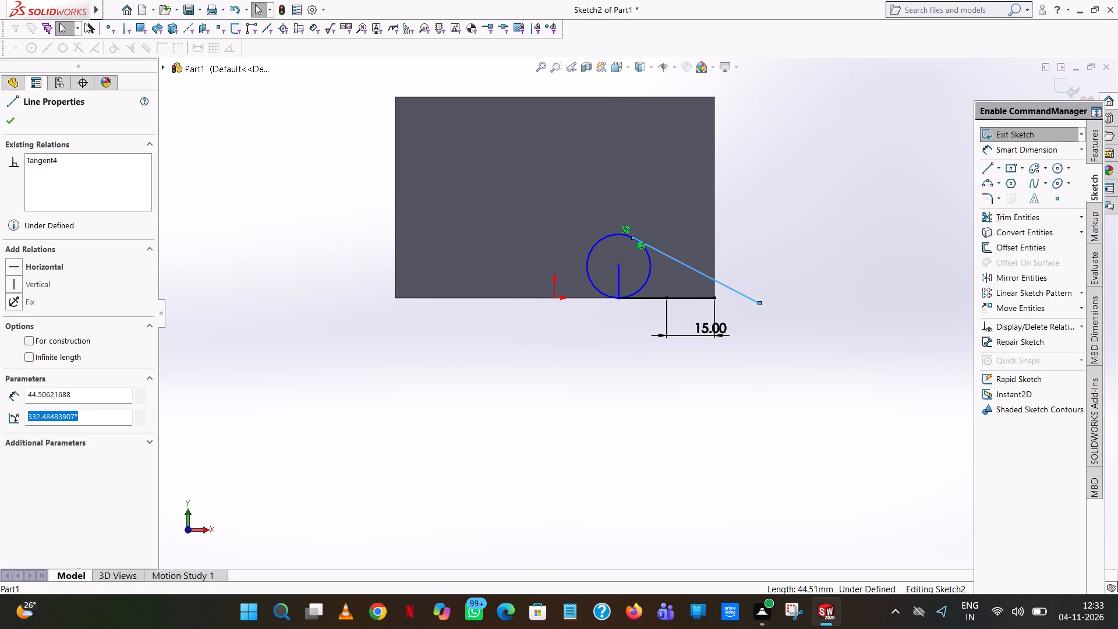
type("360-45")
key("Return")
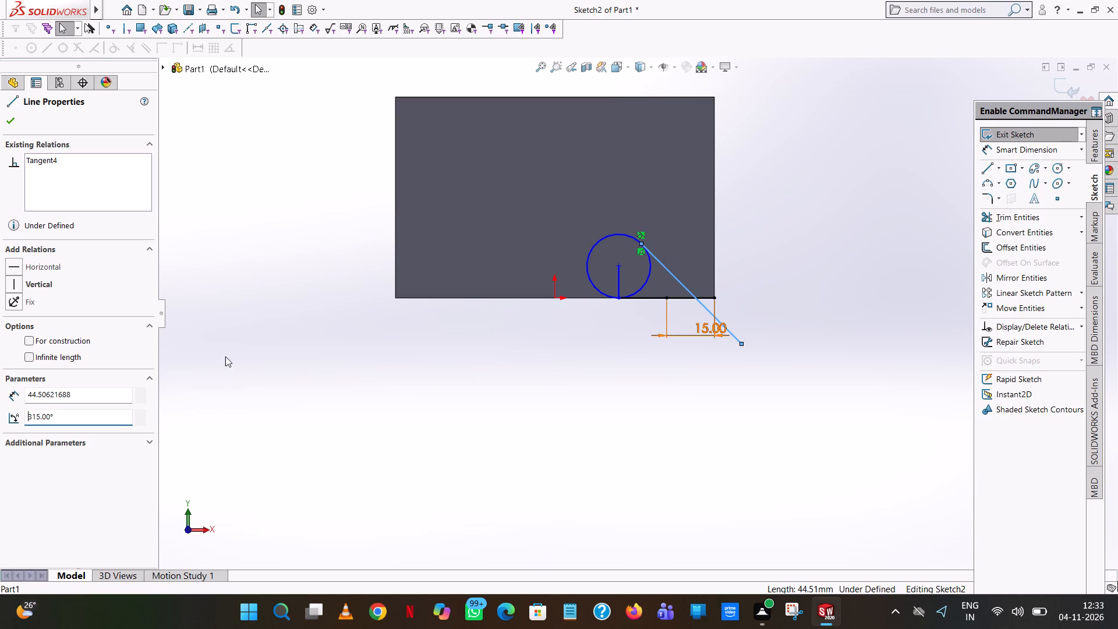
left_click(696, 485)
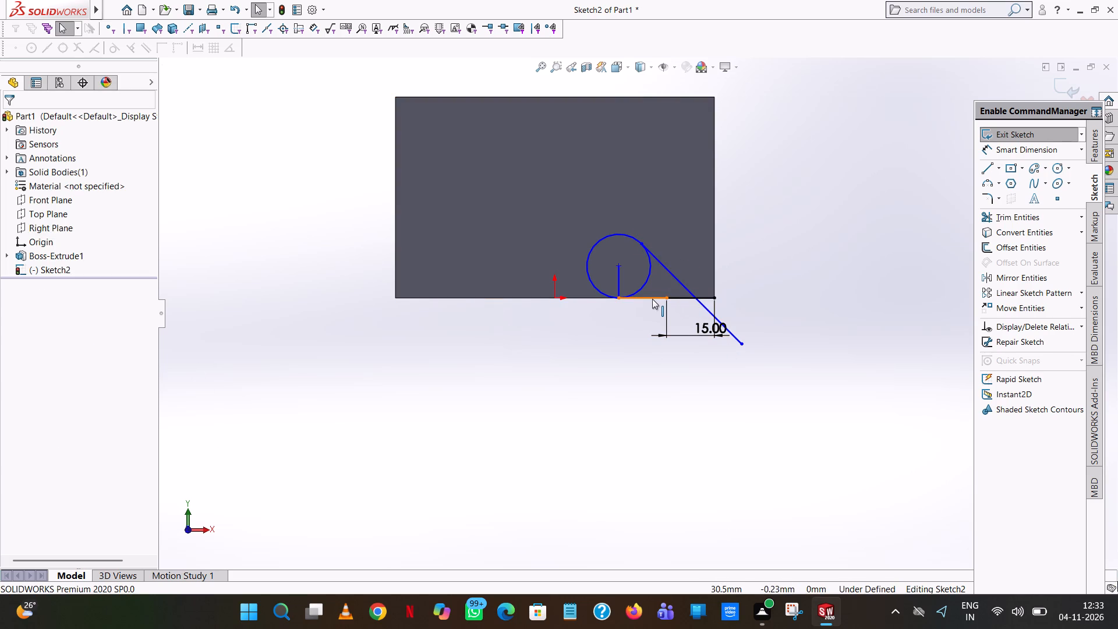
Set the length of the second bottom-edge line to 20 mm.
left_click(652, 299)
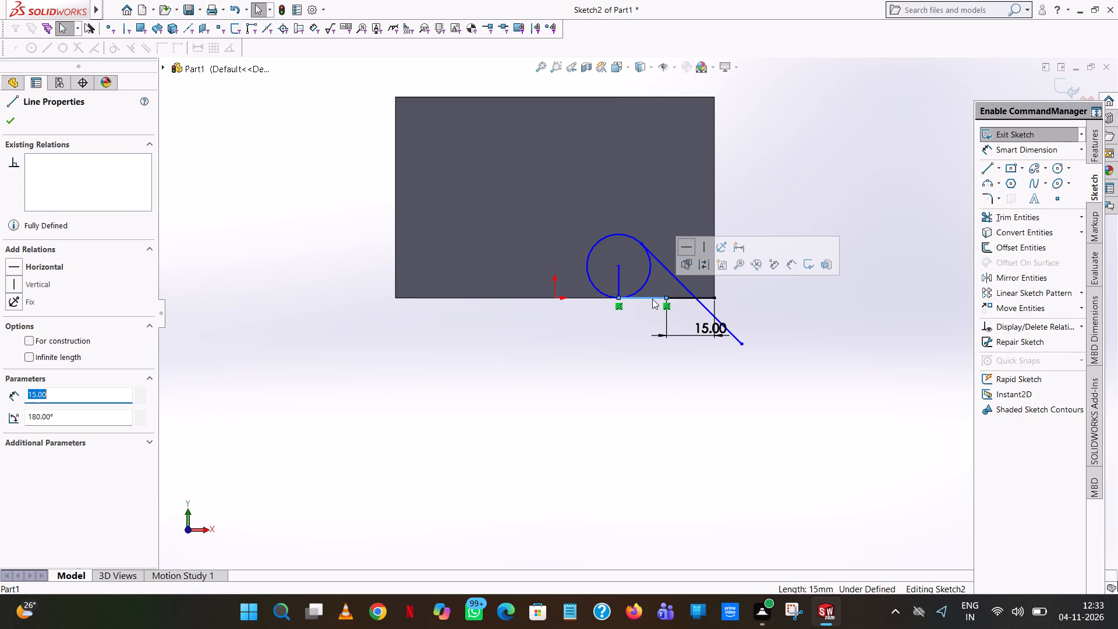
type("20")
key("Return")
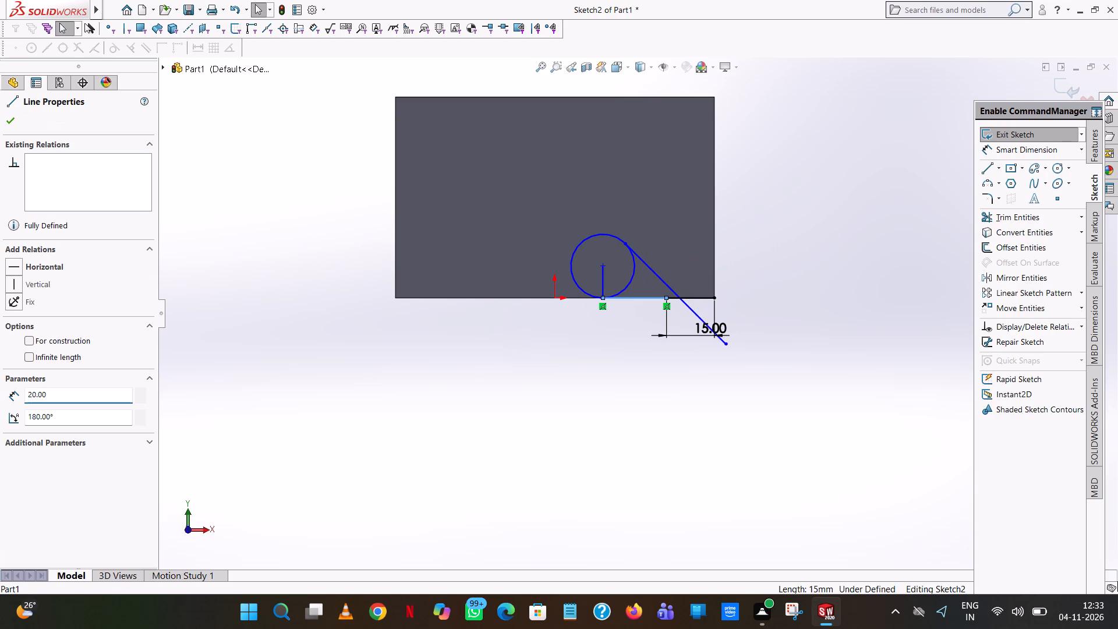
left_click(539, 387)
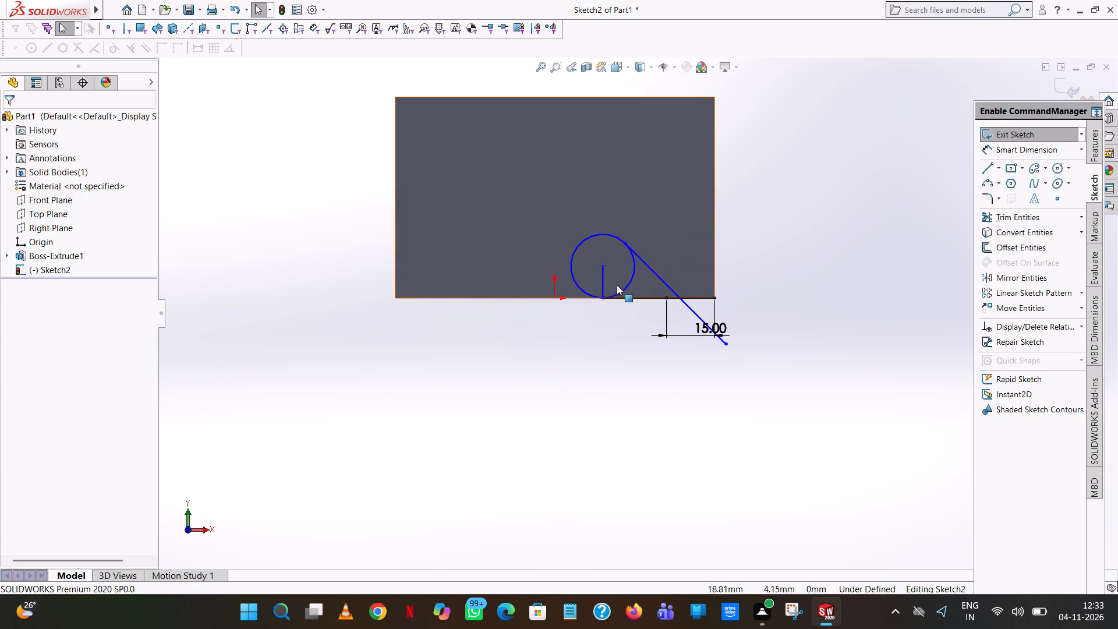
Set the length of the second bottom-edge line to 22 mm.
left_click(637, 298)
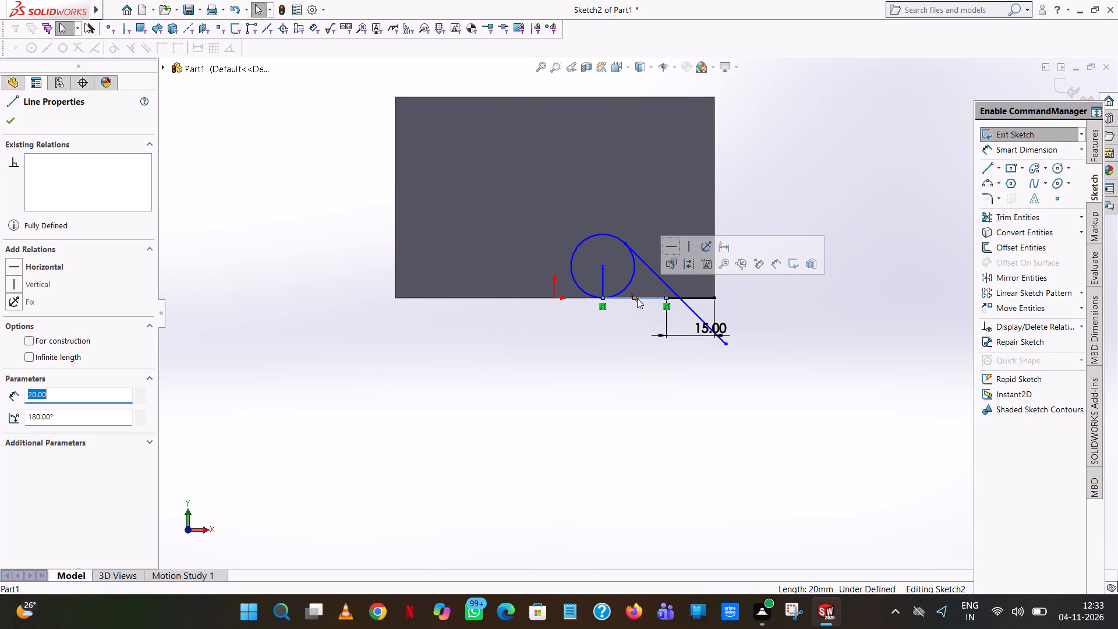
type("22")
key("Return")
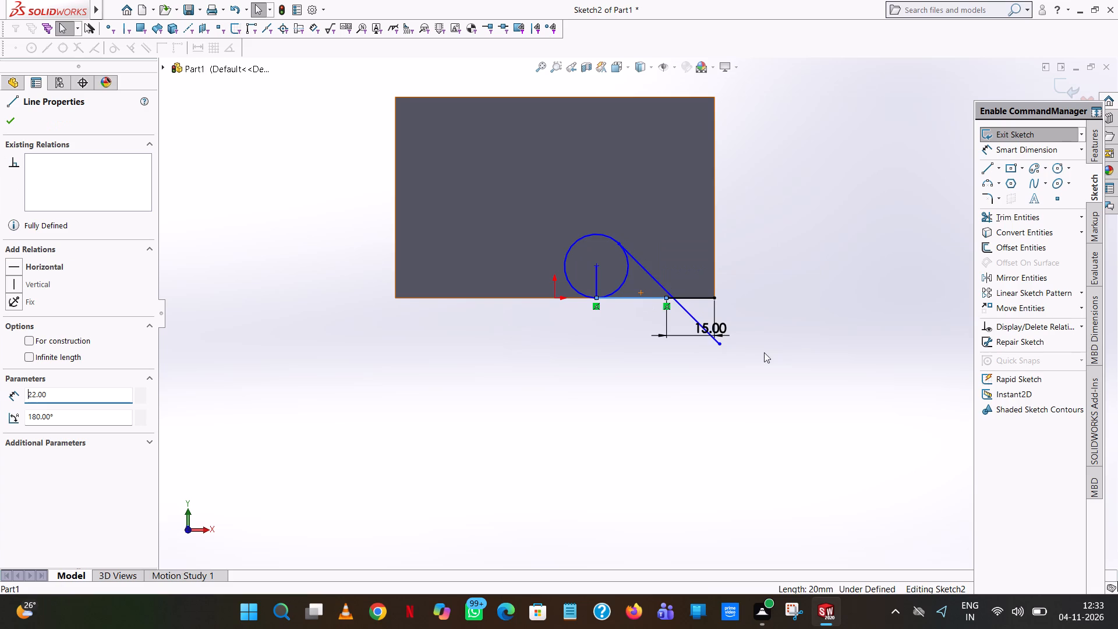
Add a Coincident relation between the sloping tangent line and the shared endpoint of the two bottom-edge lines.
scroll(659, 294, "down", 9)
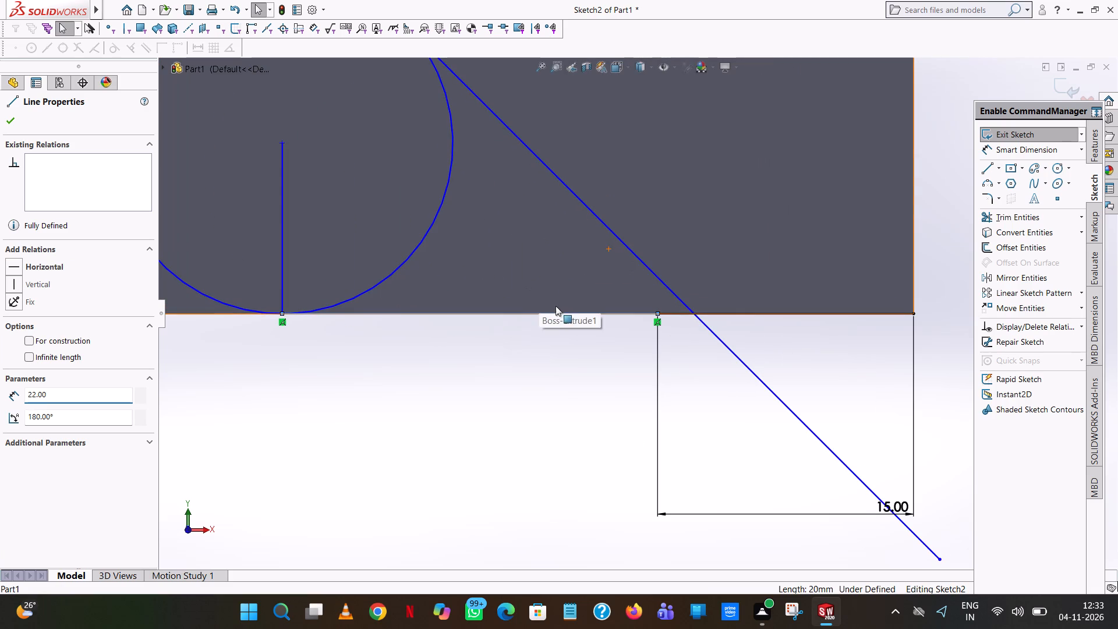
left_click(583, 380)
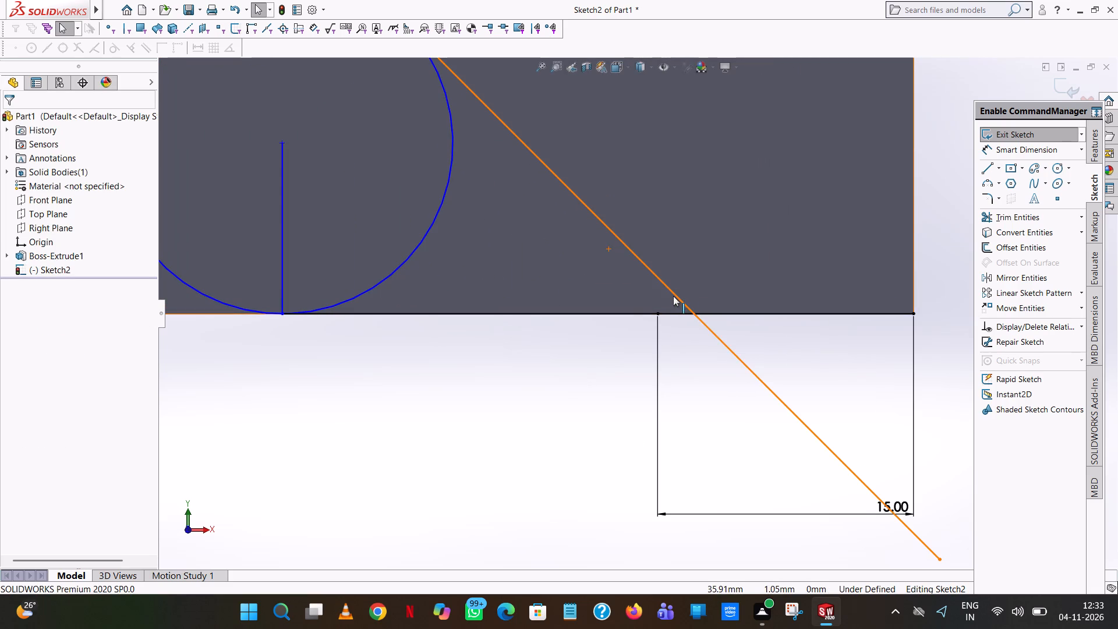
left_click(675, 292, "ctrl")
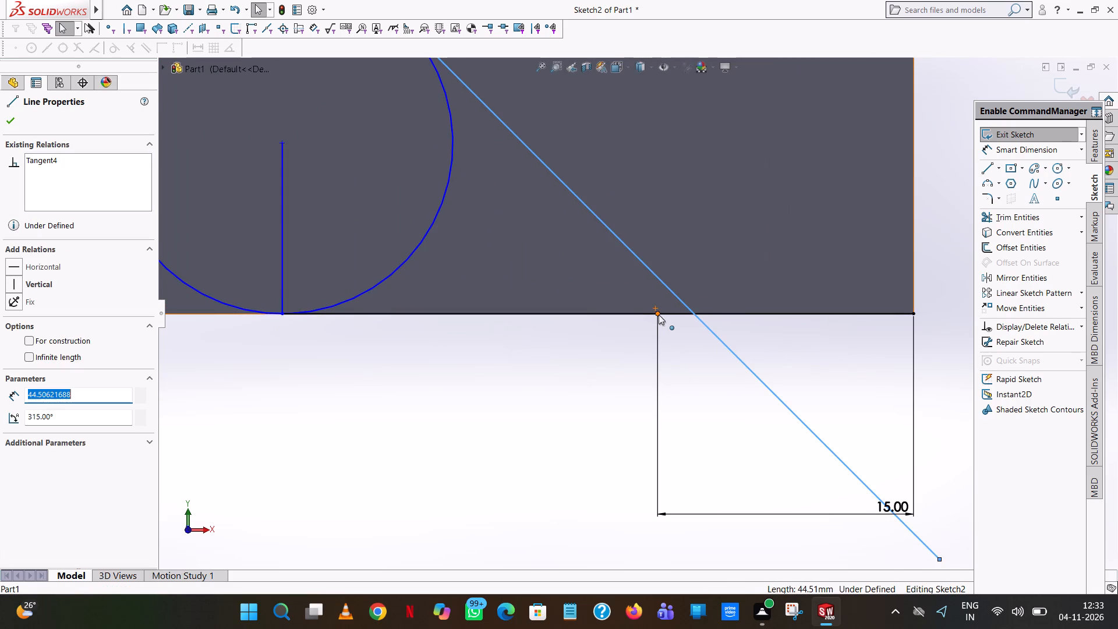
left_click(659, 314, "ctrl")
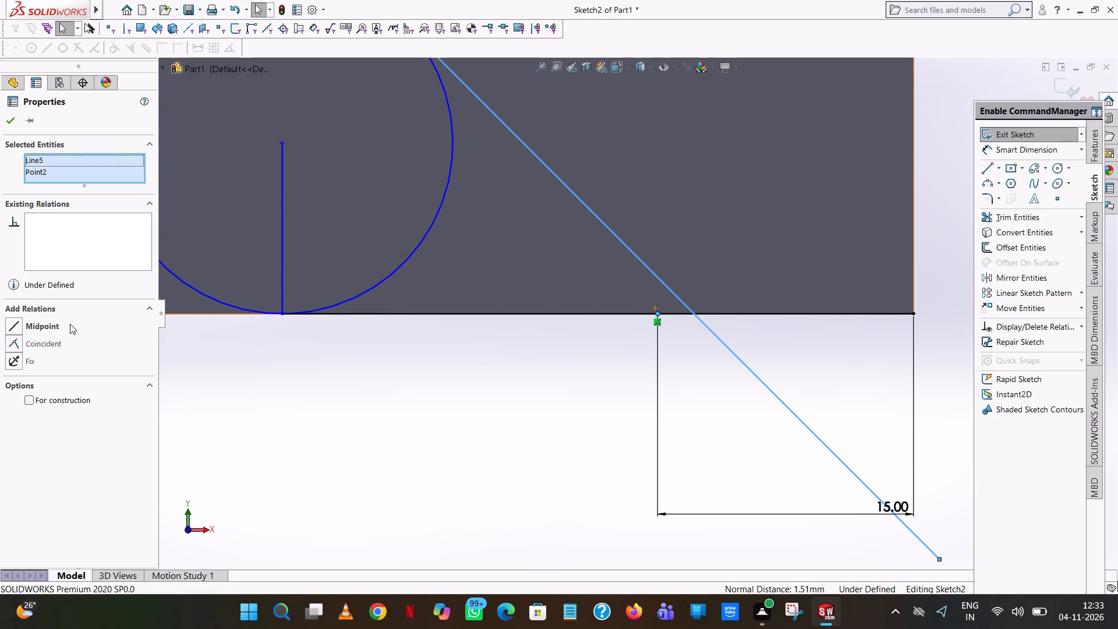
left_click(44, 345)
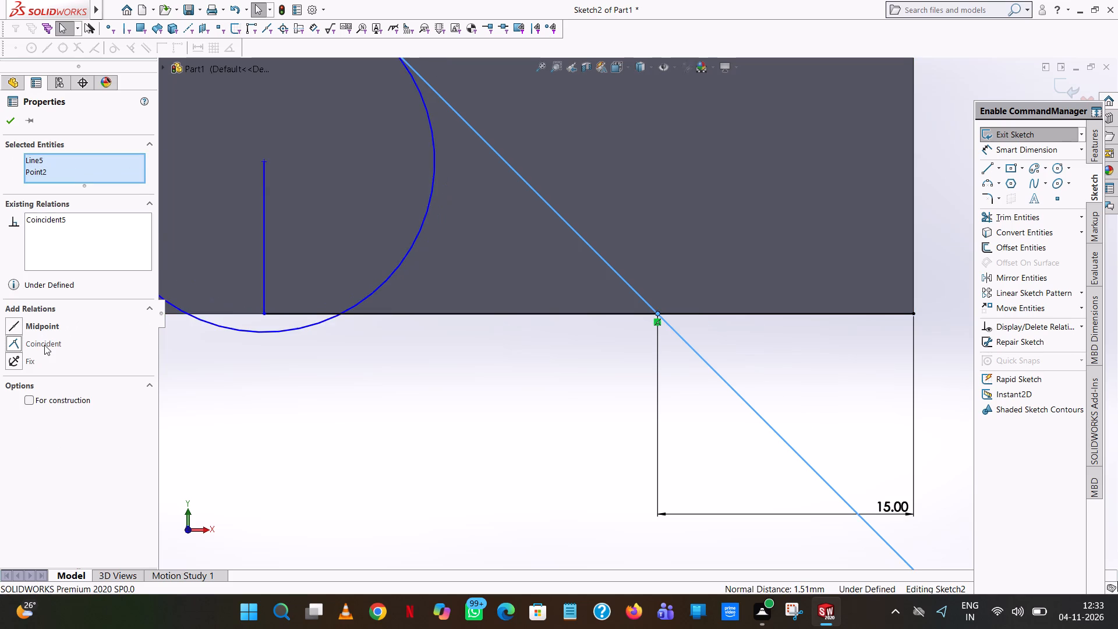
scroll(472, 350, "up", 9)
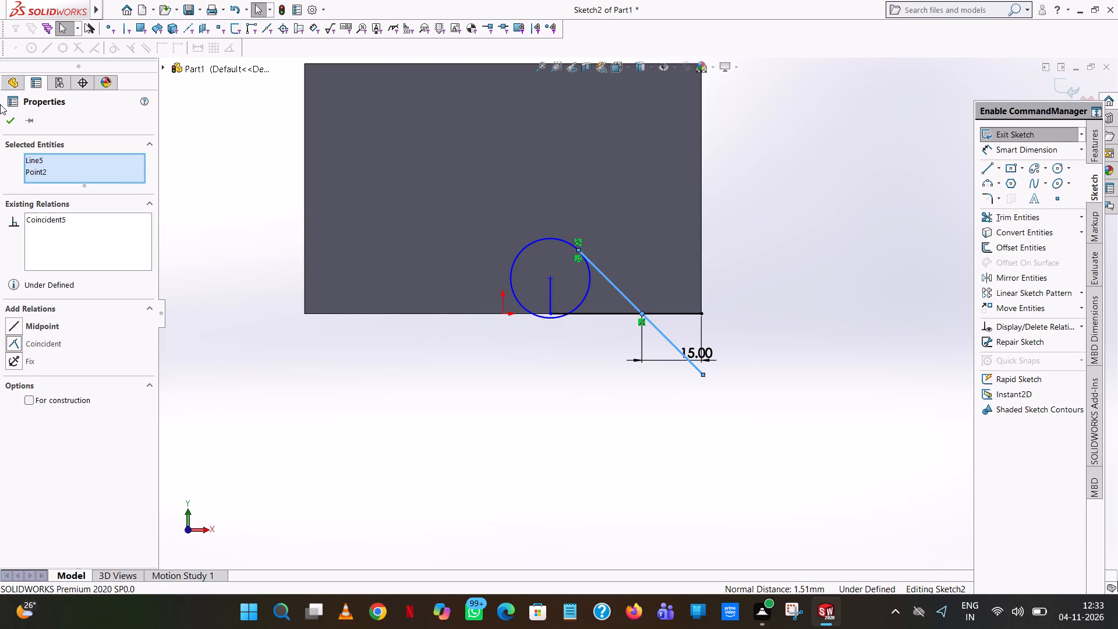
left_click(8, 122)
left_click(250, 203)
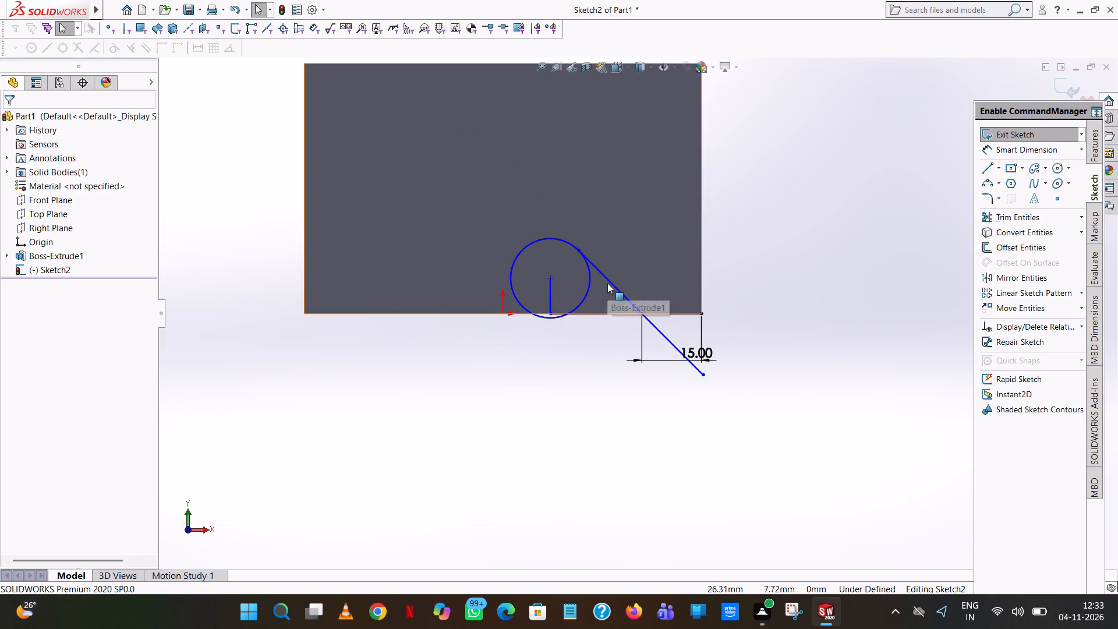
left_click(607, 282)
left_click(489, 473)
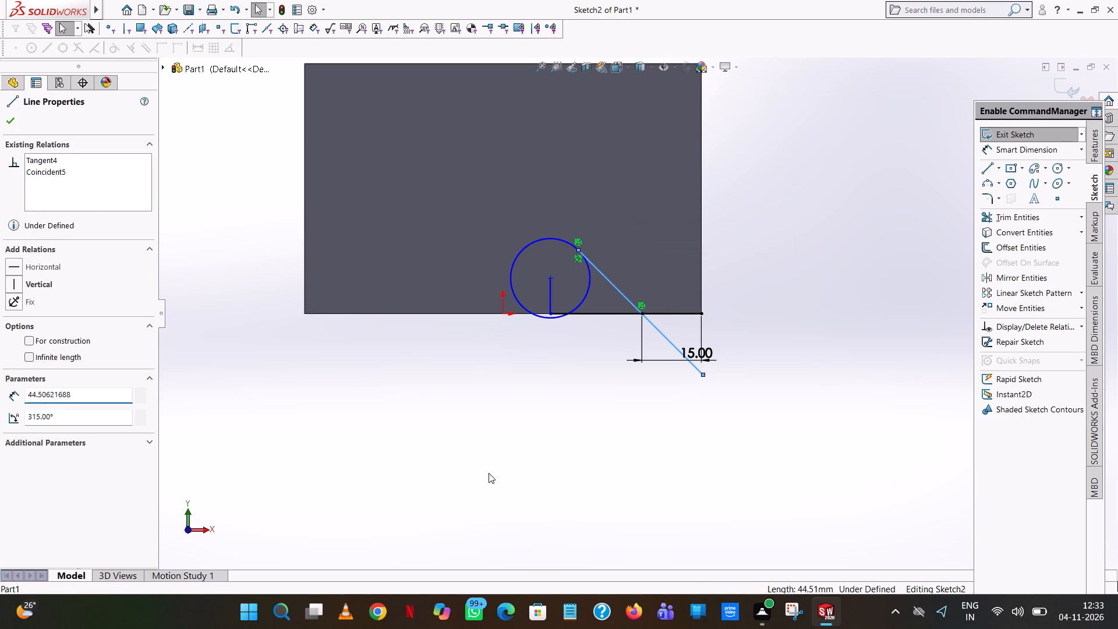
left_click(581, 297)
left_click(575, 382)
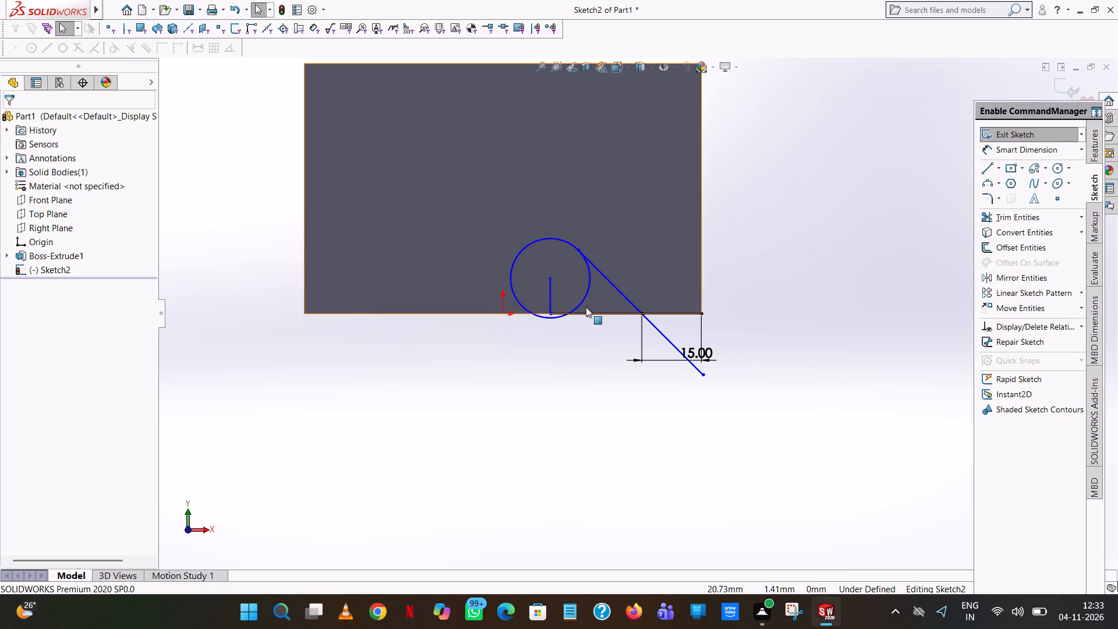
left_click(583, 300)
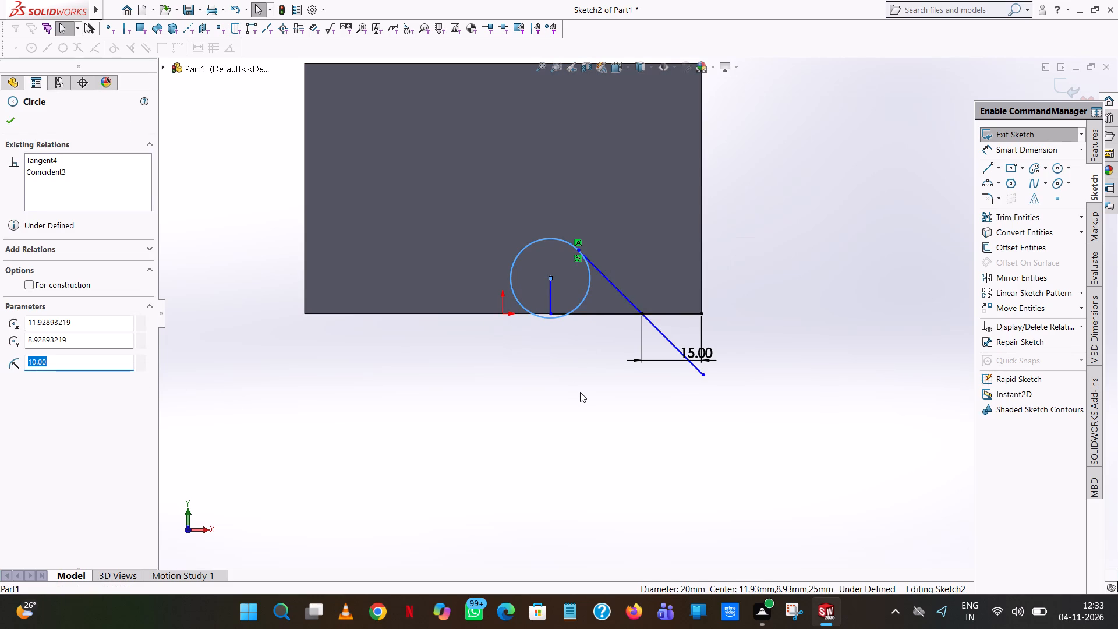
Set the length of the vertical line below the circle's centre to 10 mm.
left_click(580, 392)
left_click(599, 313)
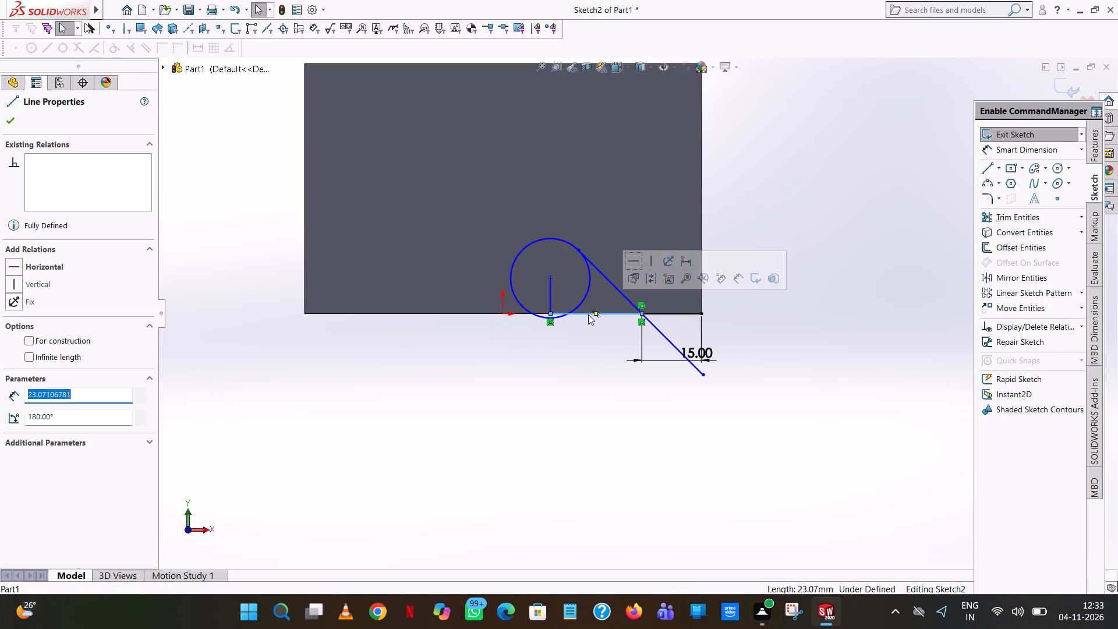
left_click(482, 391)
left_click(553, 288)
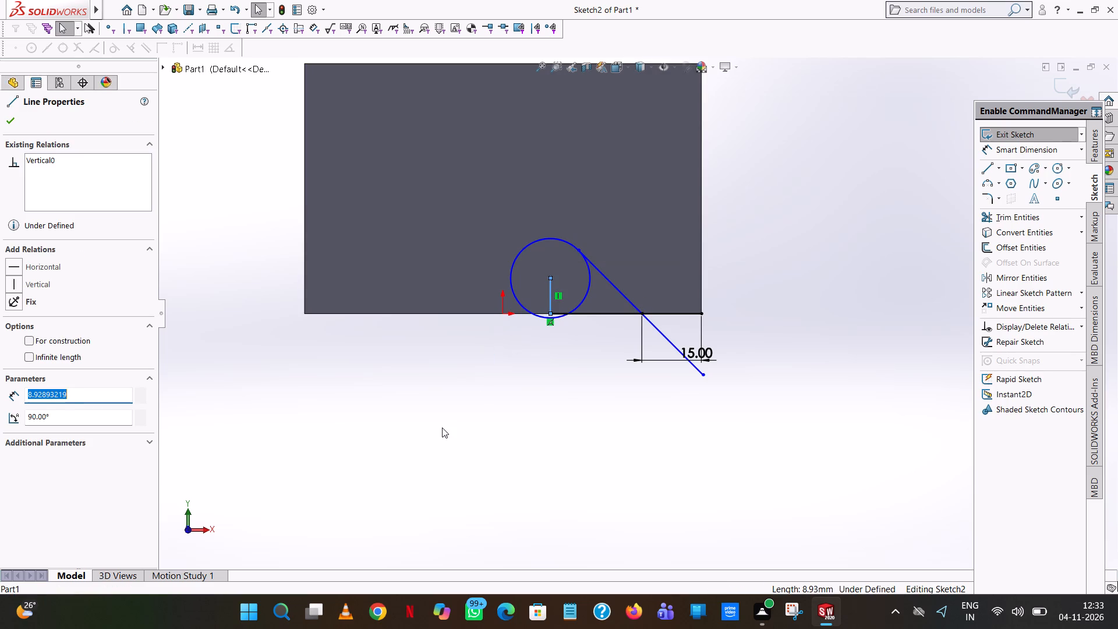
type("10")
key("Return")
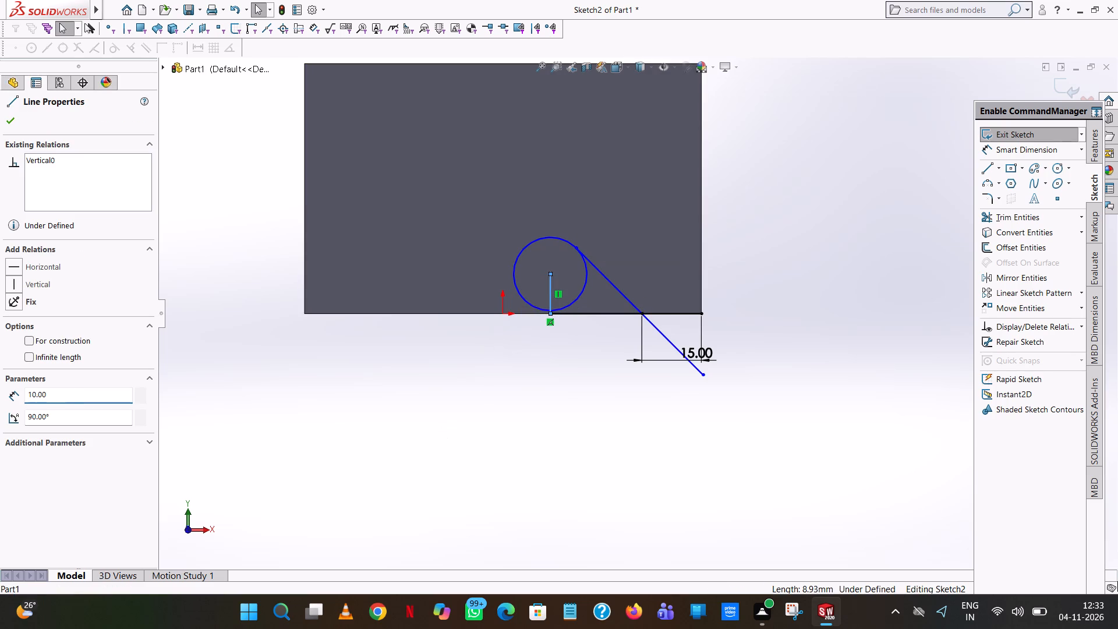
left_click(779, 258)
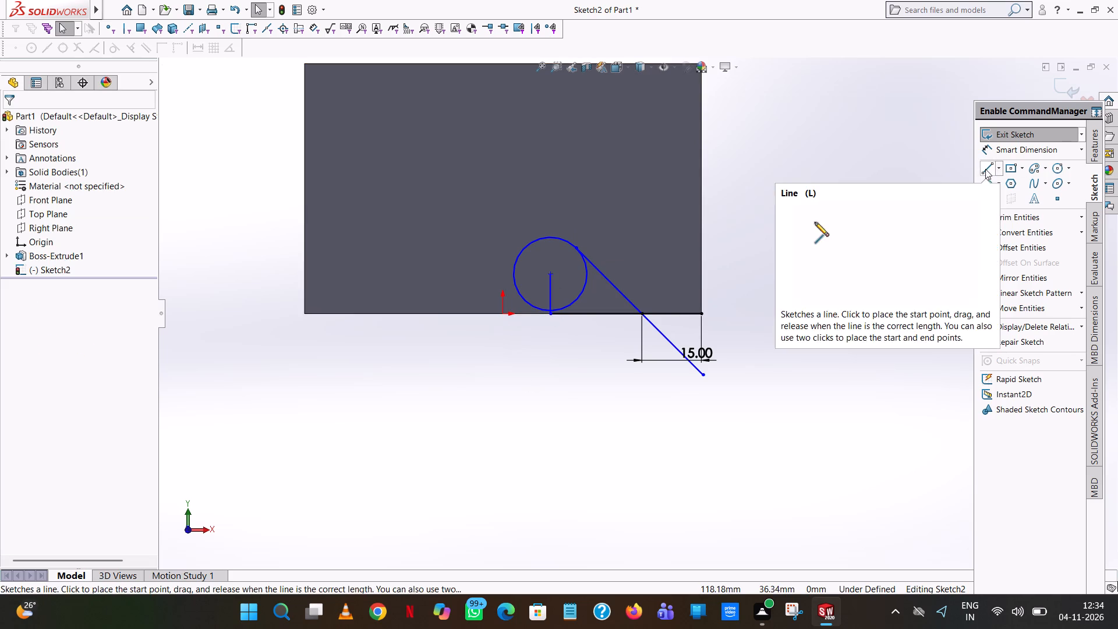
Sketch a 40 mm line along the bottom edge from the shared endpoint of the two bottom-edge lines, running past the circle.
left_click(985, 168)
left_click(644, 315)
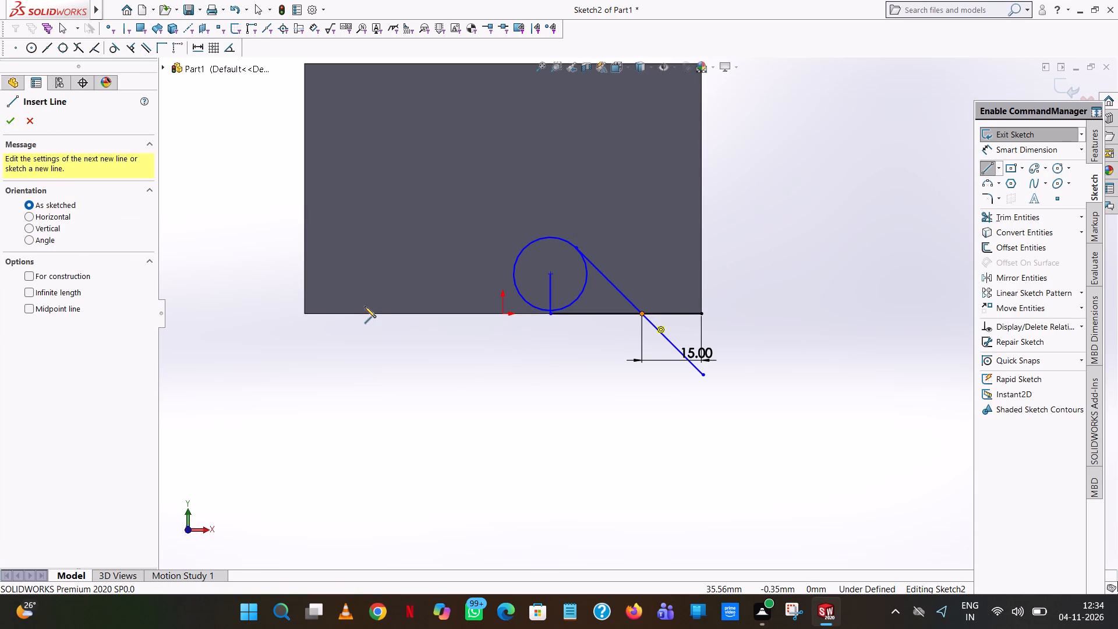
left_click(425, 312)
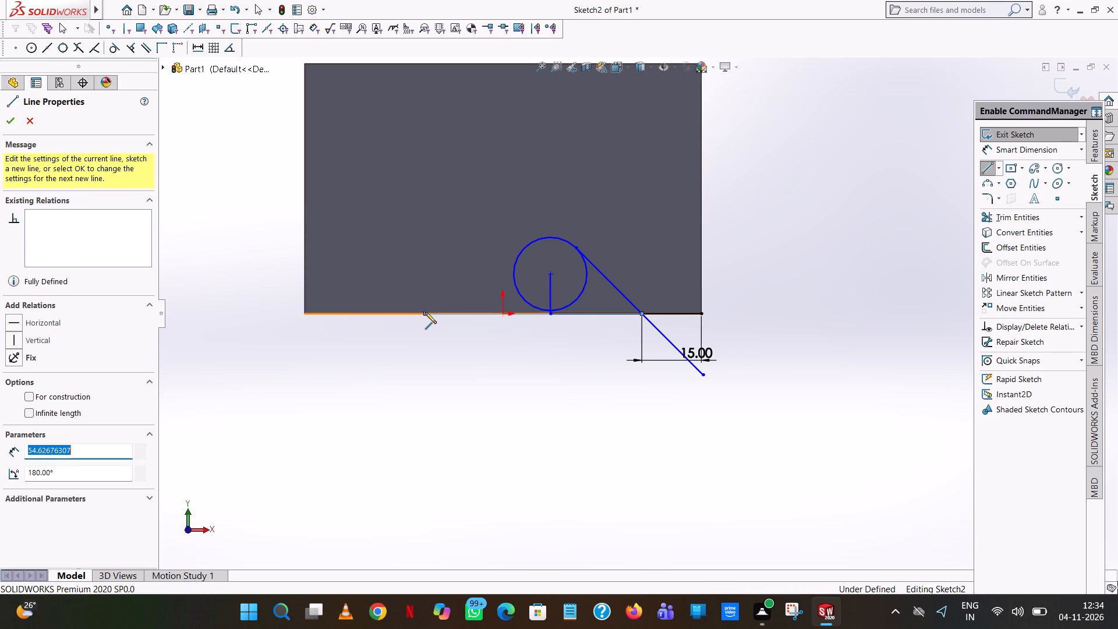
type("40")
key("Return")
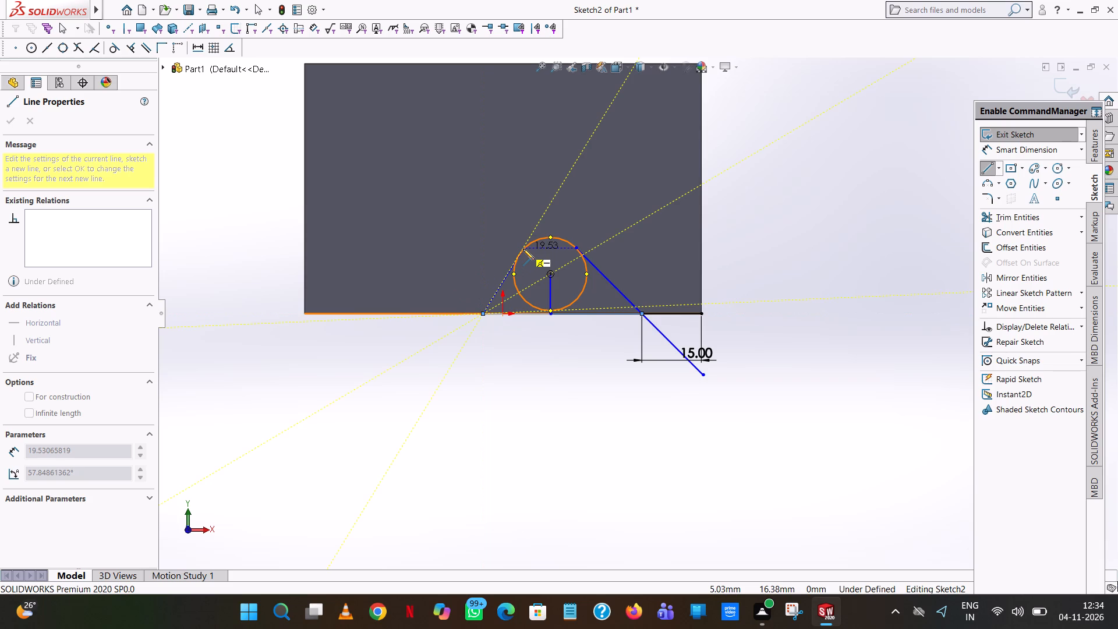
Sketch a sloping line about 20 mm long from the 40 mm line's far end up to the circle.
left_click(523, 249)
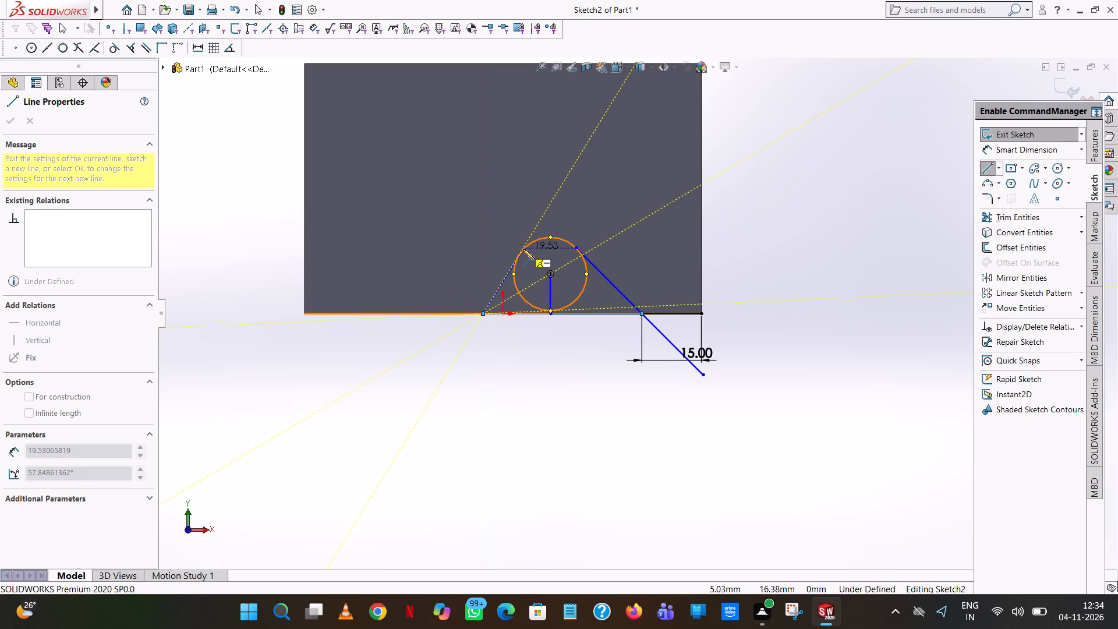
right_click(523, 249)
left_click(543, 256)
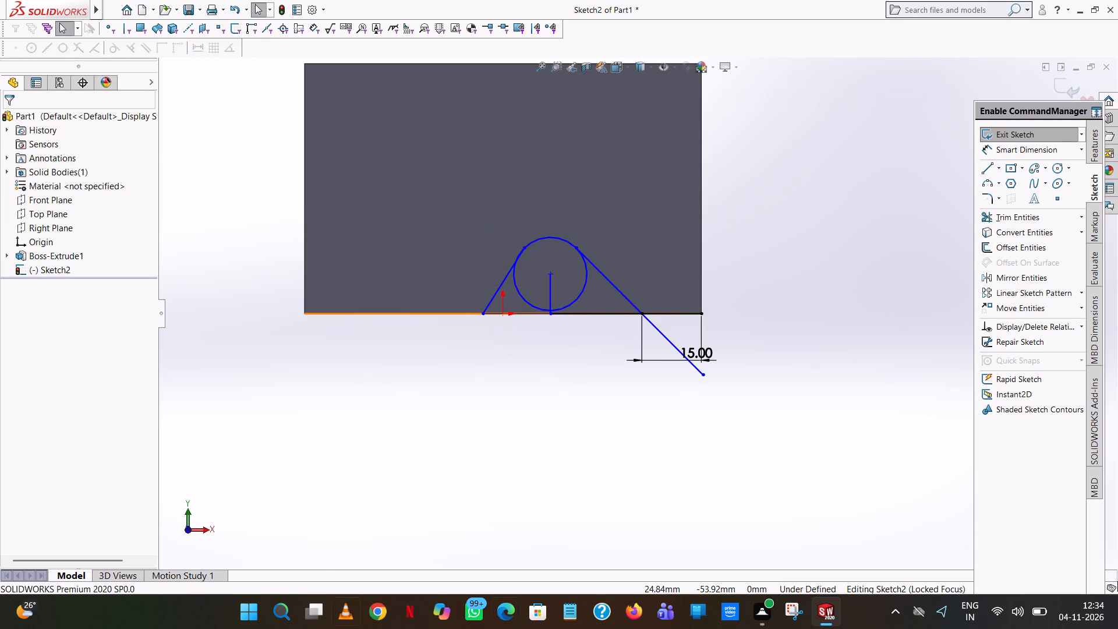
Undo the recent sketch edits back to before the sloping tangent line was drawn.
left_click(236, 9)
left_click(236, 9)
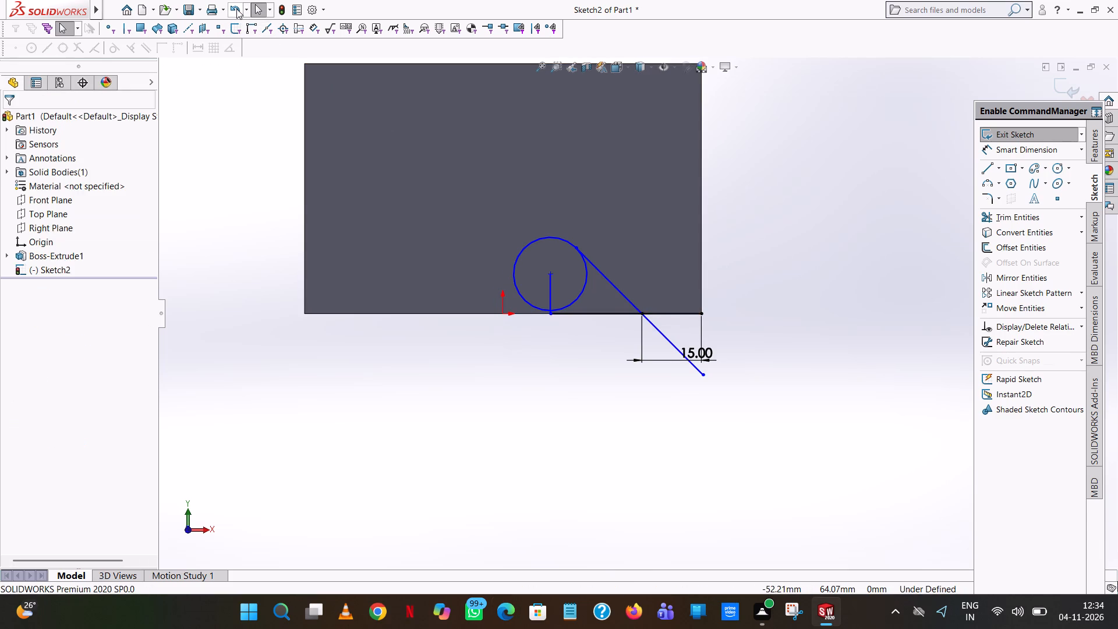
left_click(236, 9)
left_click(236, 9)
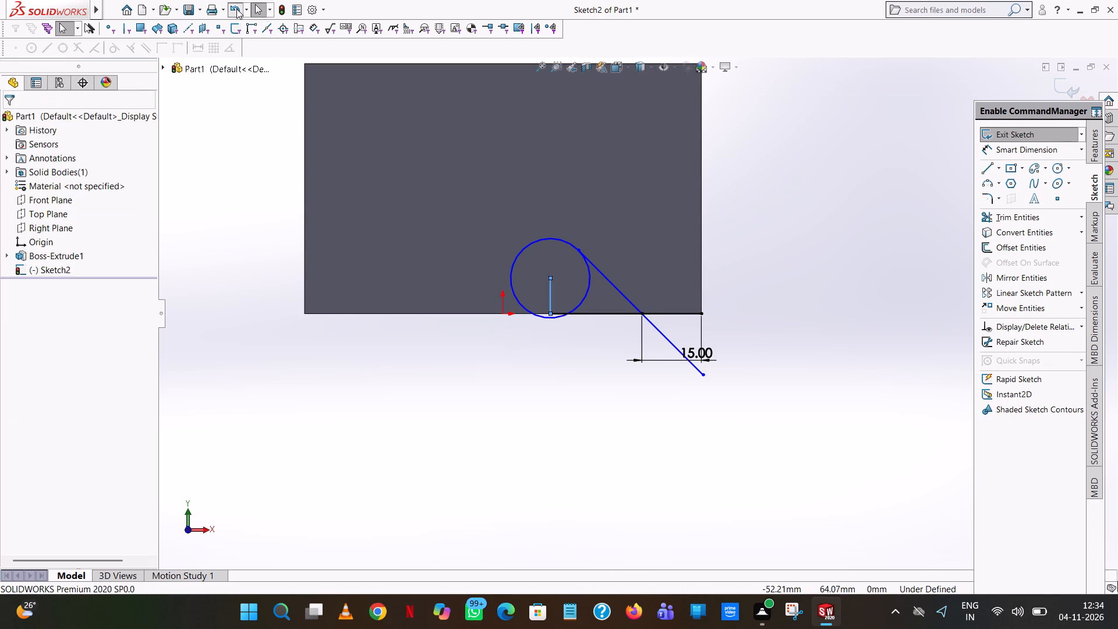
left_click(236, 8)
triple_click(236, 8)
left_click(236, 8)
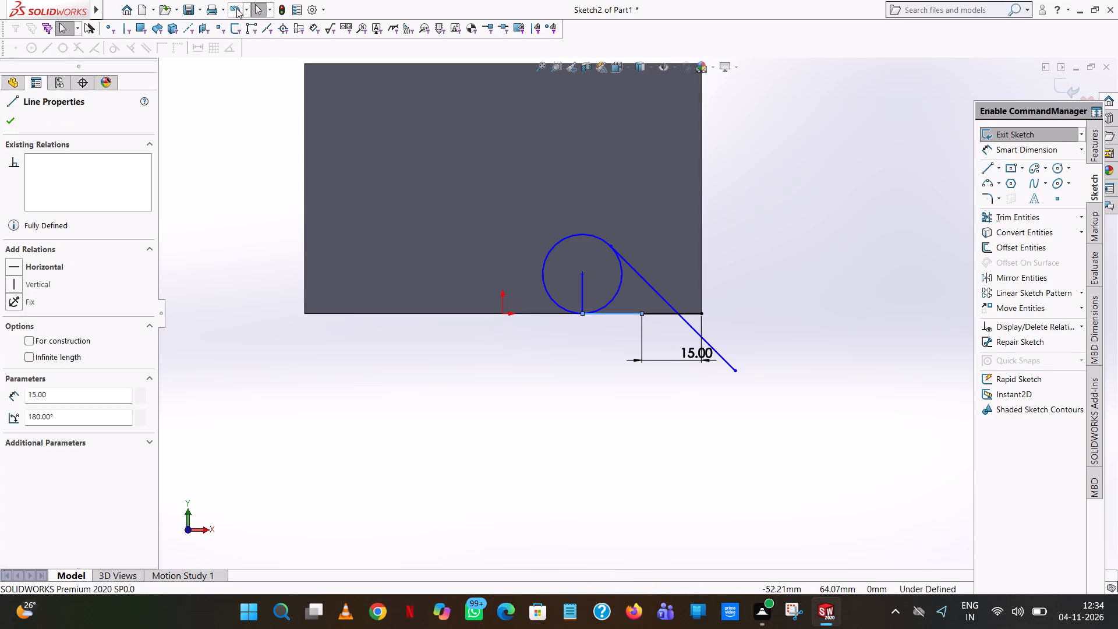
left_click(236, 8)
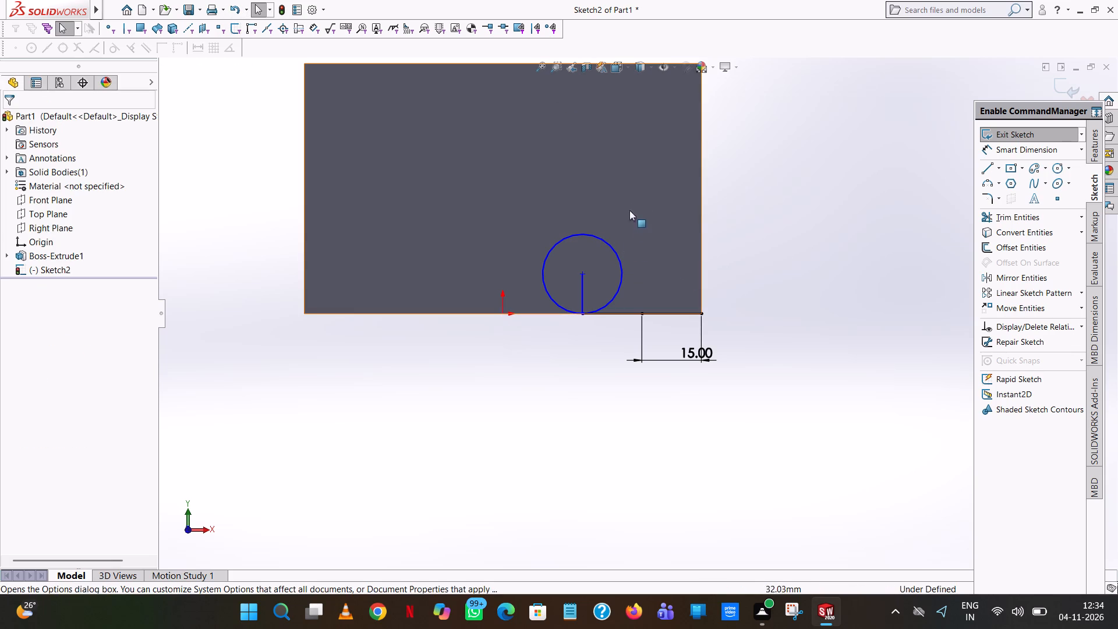
Sketch a tangent line about 25 mm long from the circle's upper right, sloping down past the block's bottom edge.
left_click(624, 313)
left_click(429, 412)
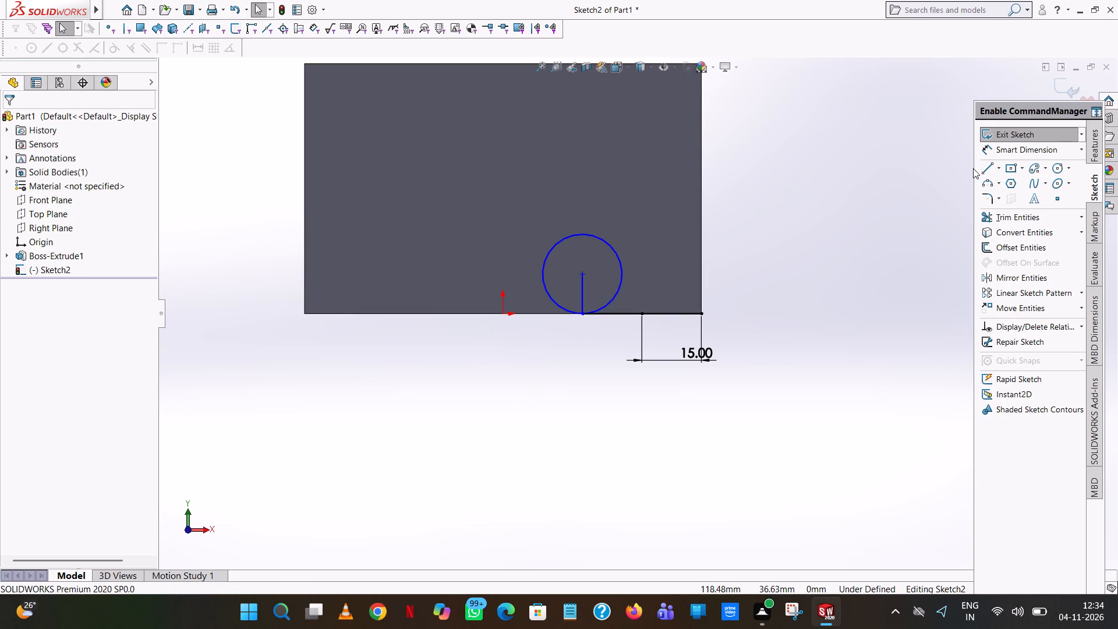
left_click(982, 168)
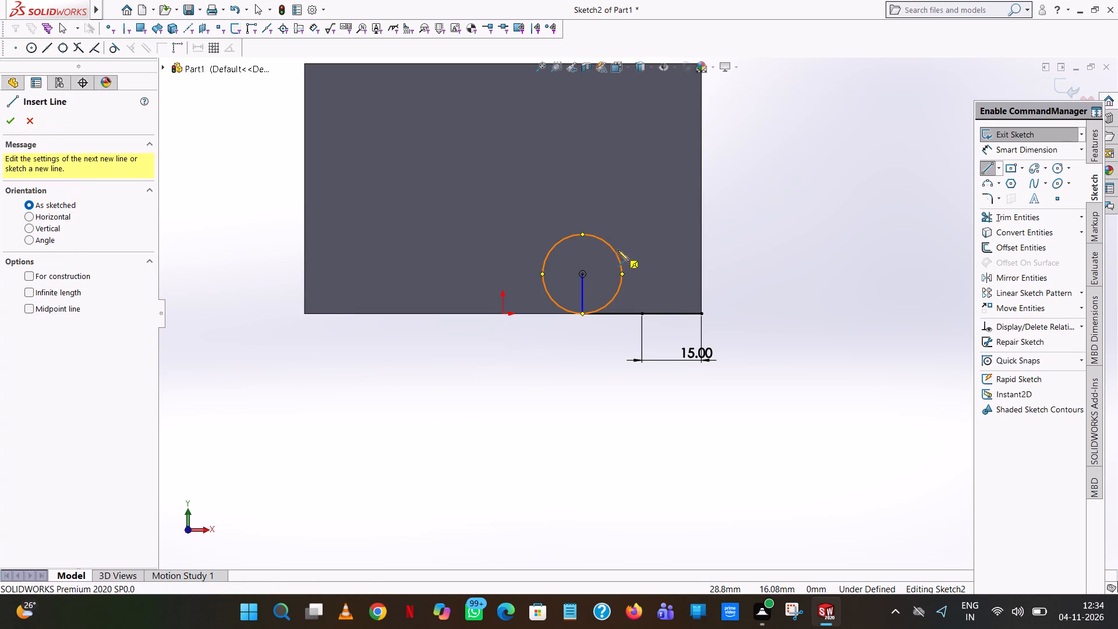
left_click(612, 249)
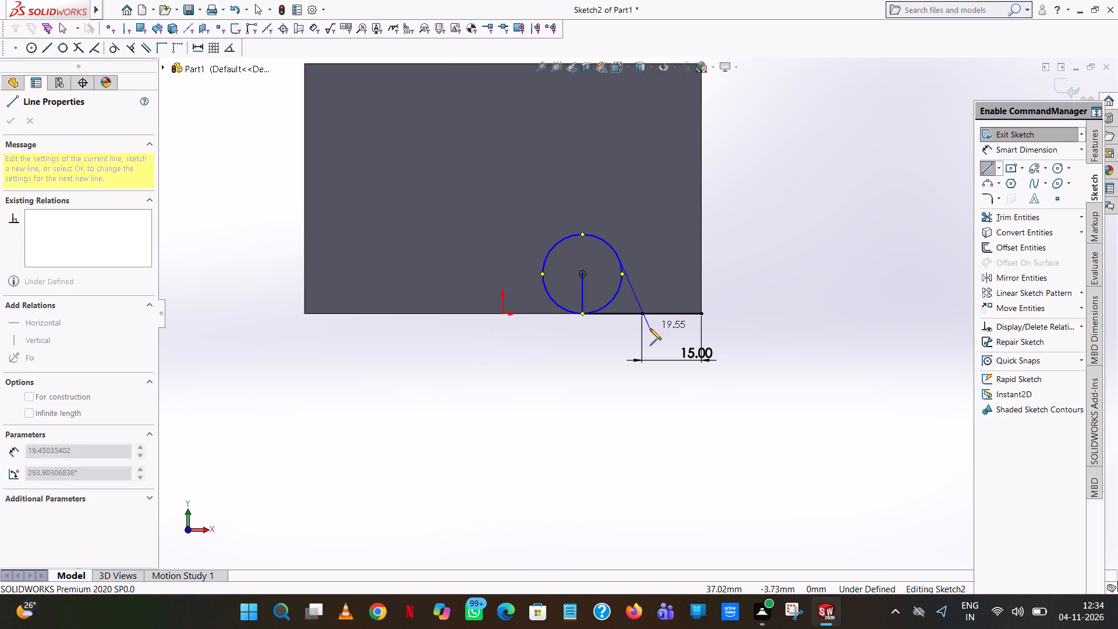
left_click(673, 332)
right_click(674, 332)
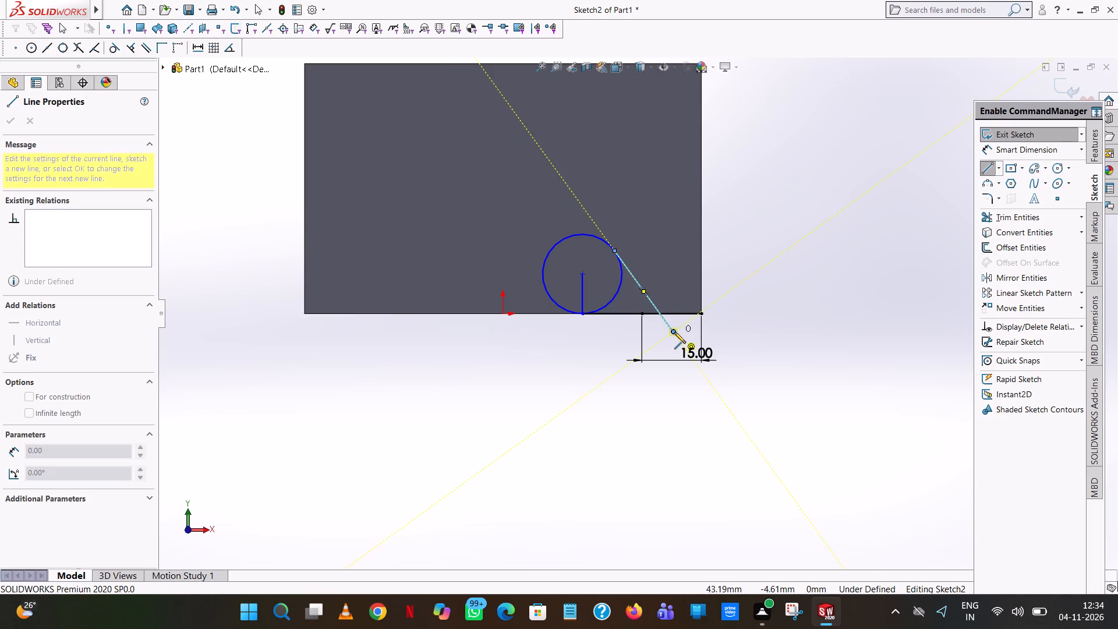
left_click(770, 349)
left_click(753, 344)
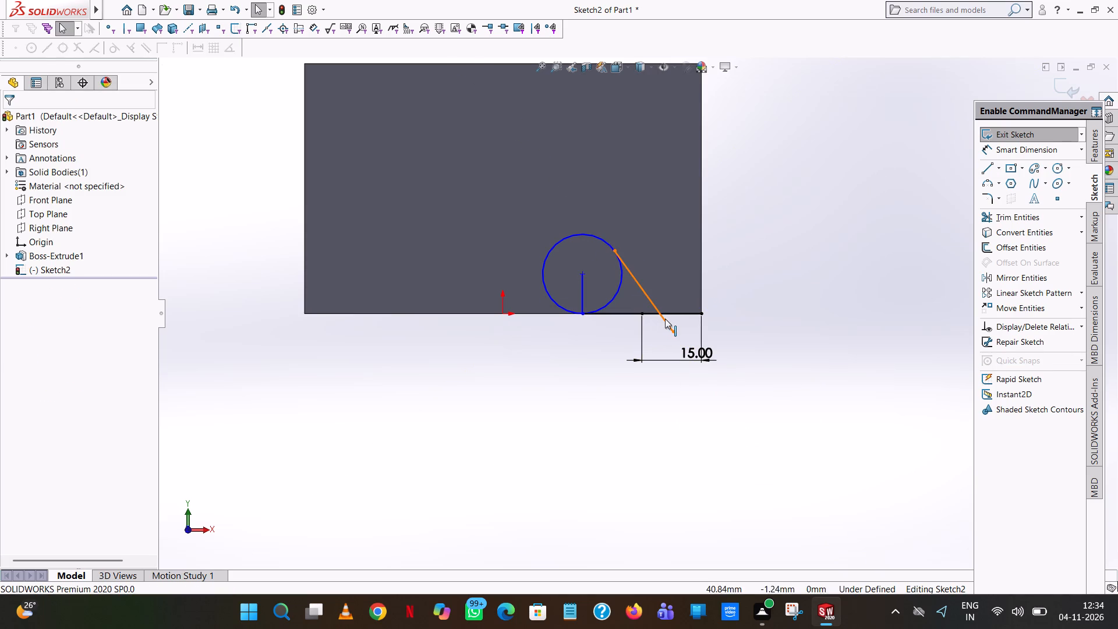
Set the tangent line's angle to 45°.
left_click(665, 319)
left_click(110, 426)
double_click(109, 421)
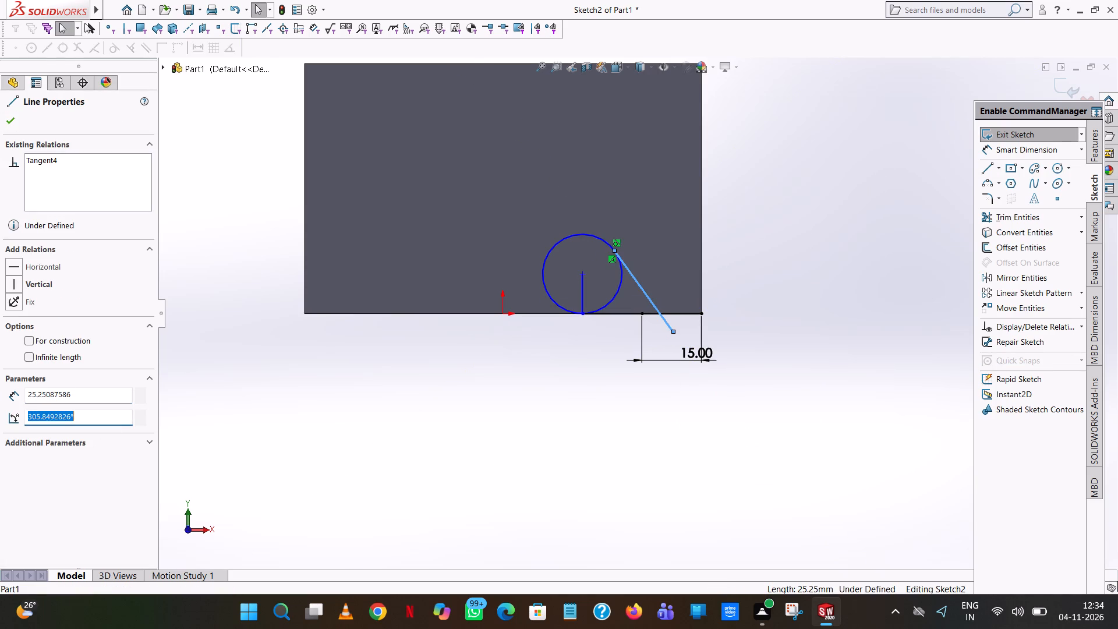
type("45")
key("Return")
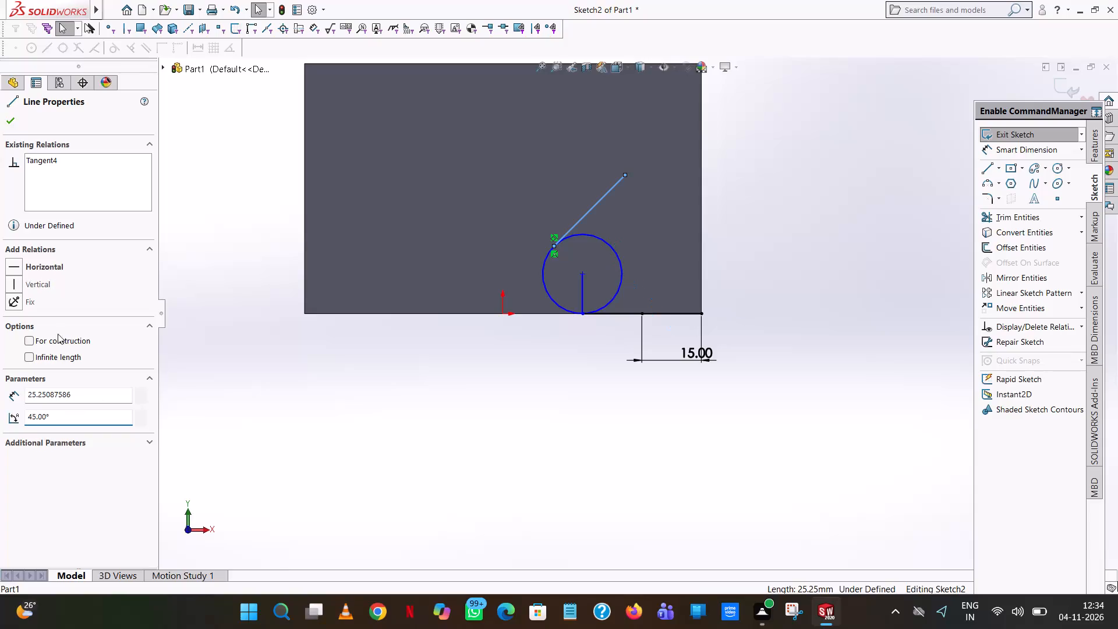
Set the tangent line's angle to 315° (360-45).
double_click(80, 418)
type("360-45")
key("Return")
left_click(770, 252)
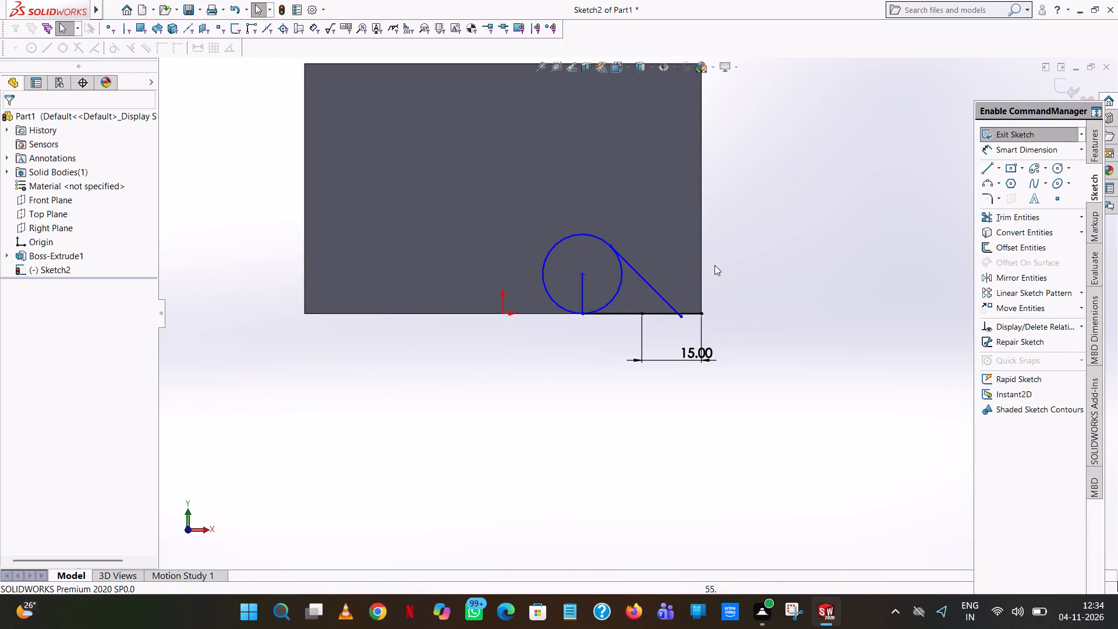
Add a Coincident relation between the sloping tangent line and the shared endpoint of the two bottom-edge lines.
left_click(654, 289, "ctrl")
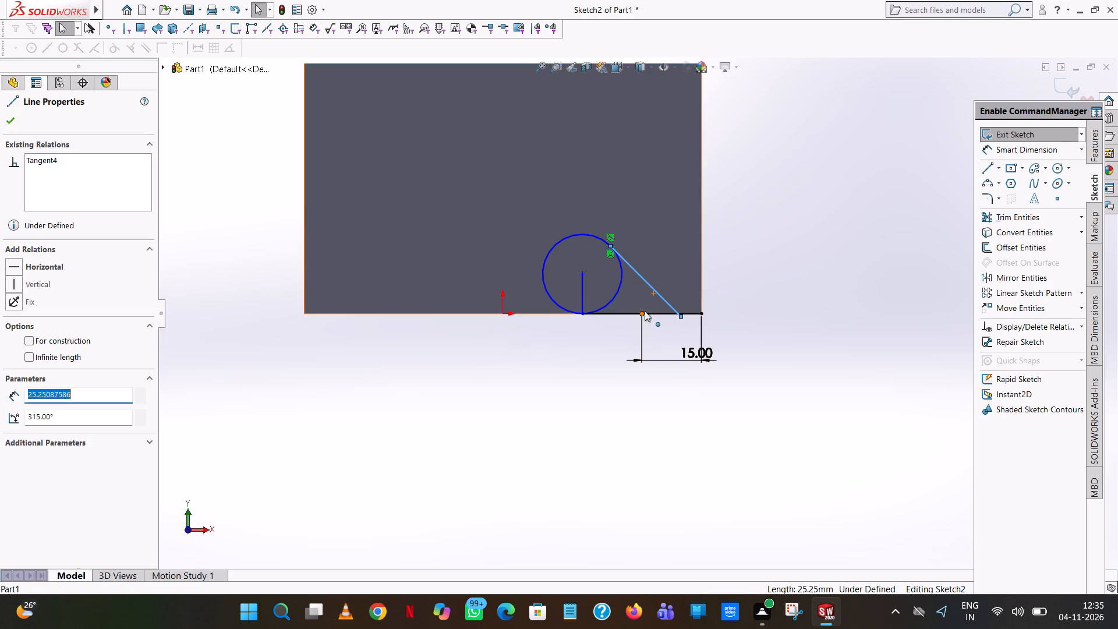
left_click(642, 312, "ctrl")
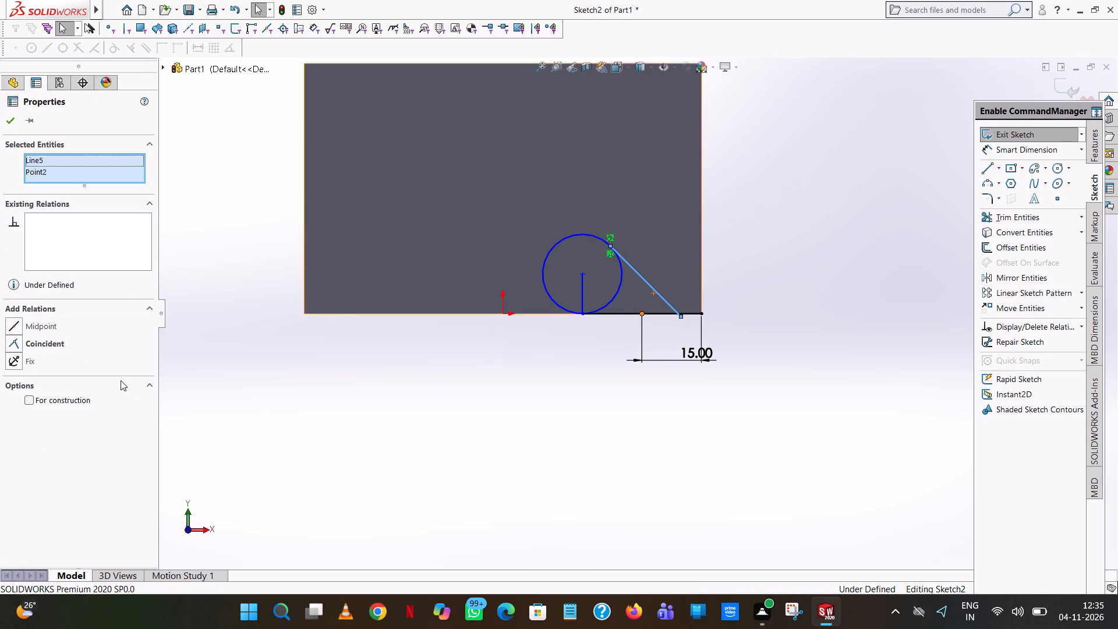
left_click(25, 347)
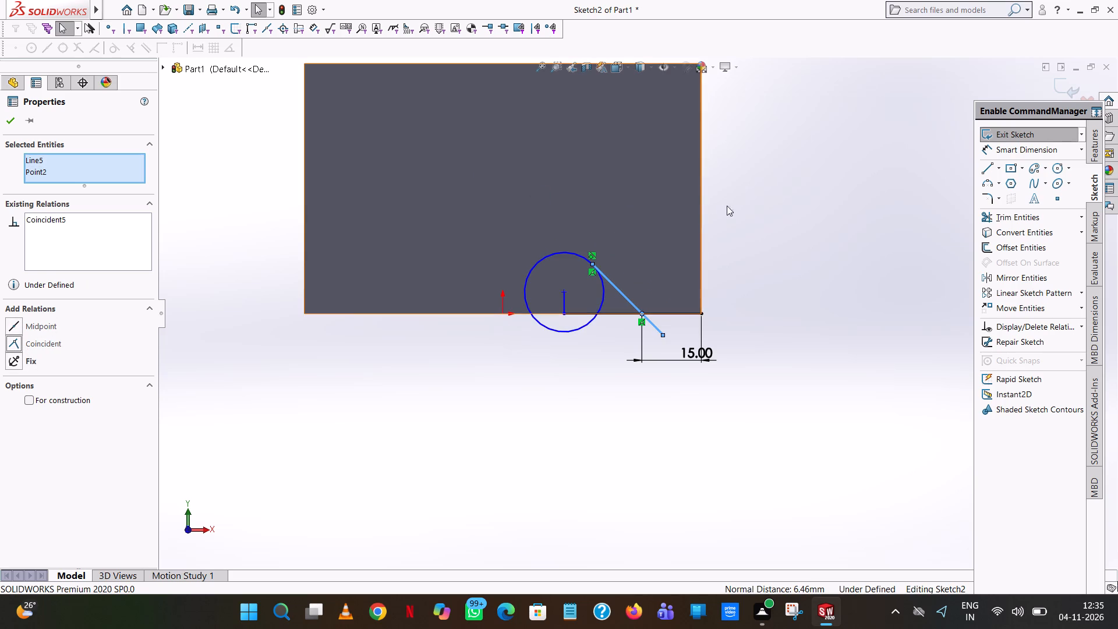
left_click(800, 223)
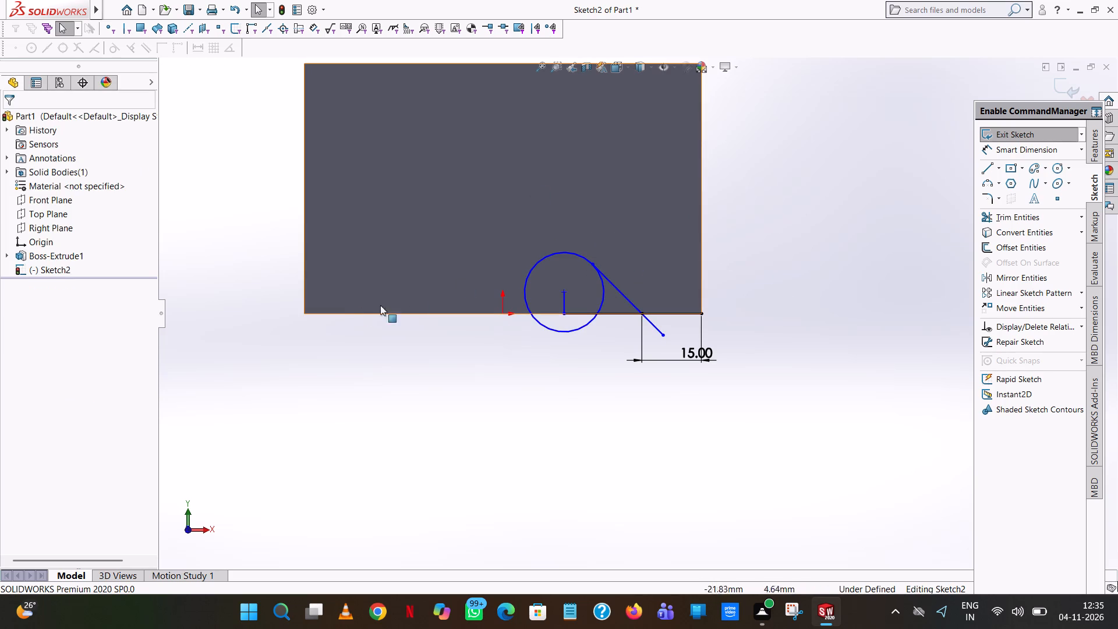
Sketch a 40 mm line along the bottom edge from the shared endpoint, running past the circle.
left_click(983, 167)
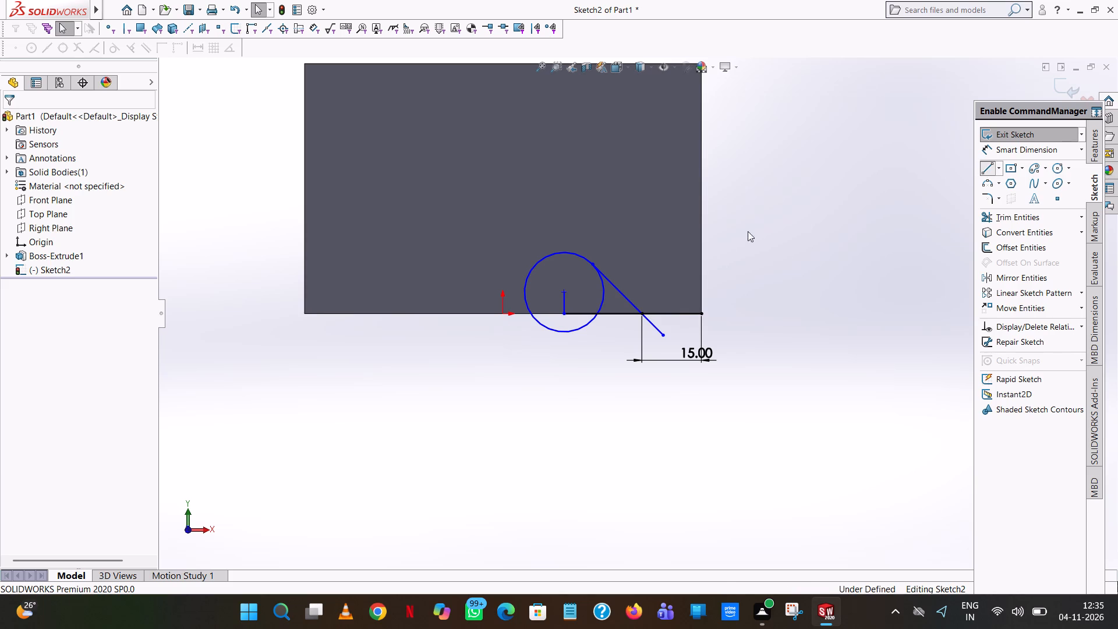
left_click(643, 314)
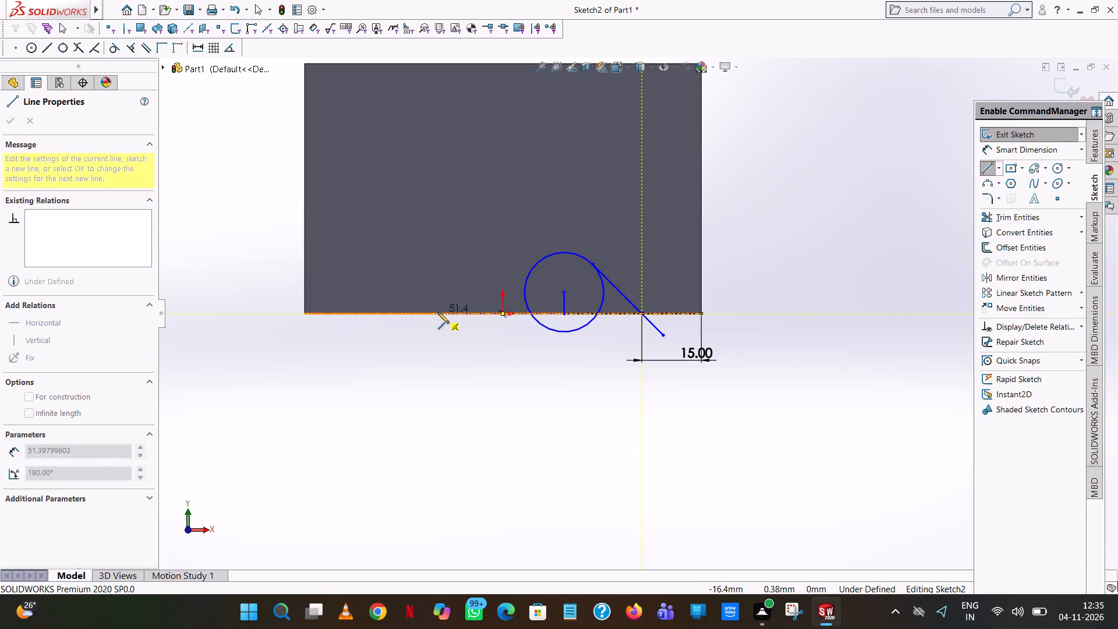
left_click(438, 312)
type("40")
key("Return")
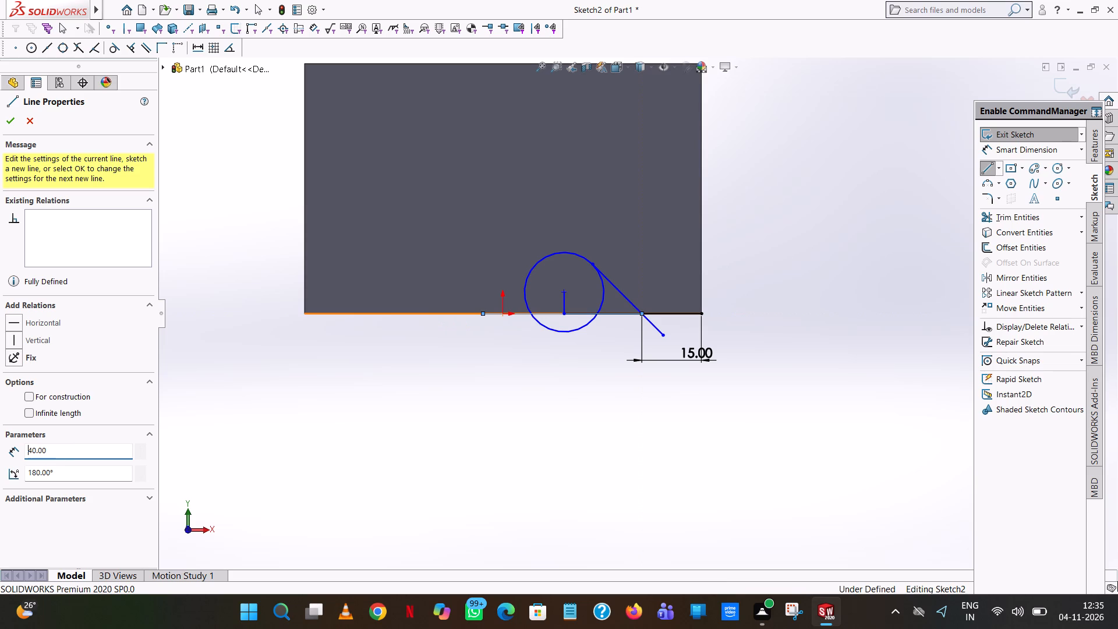
Sketch a sloping line about 21 mm long from the 40 mm line's far end up to the circle's upper left.
left_click(544, 257)
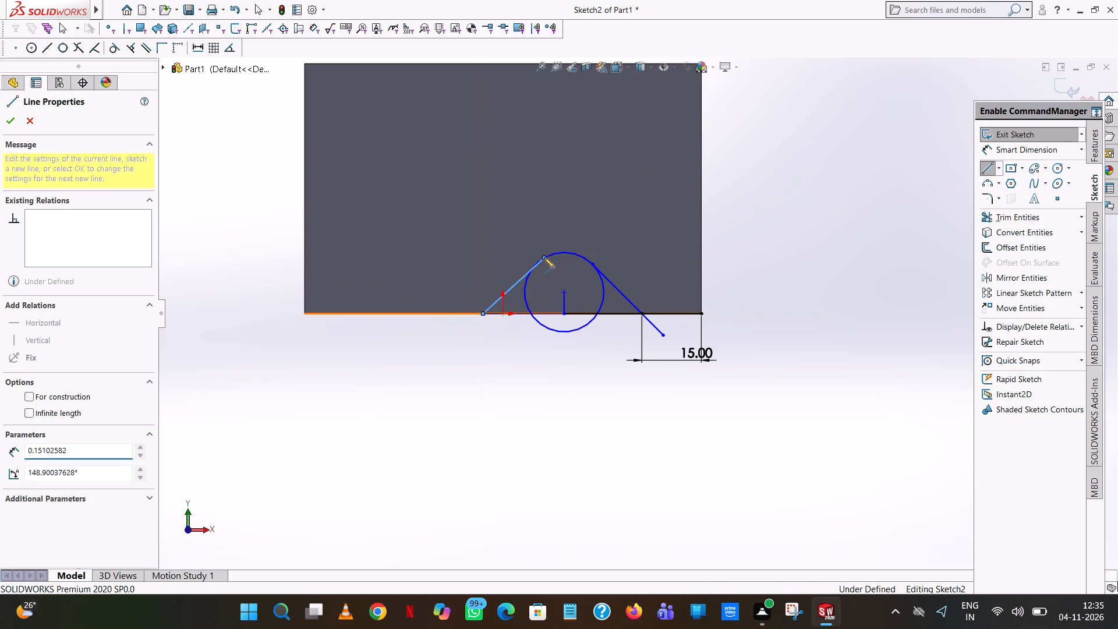
right_click(544, 257)
left_click(572, 258)
right_click(572, 260)
left_click(578, 263)
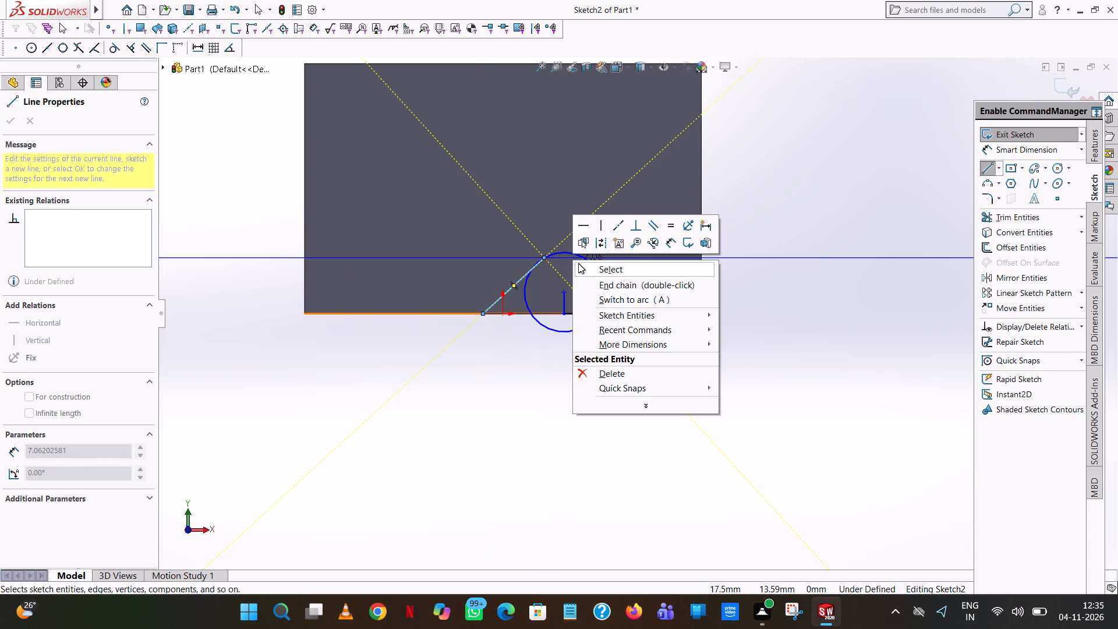
Move the upper endpoint of the left sloping line down along the circle so the line just touches the circle.
scroll(533, 270, "down", 8)
scroll(656, 308, "down", 1)
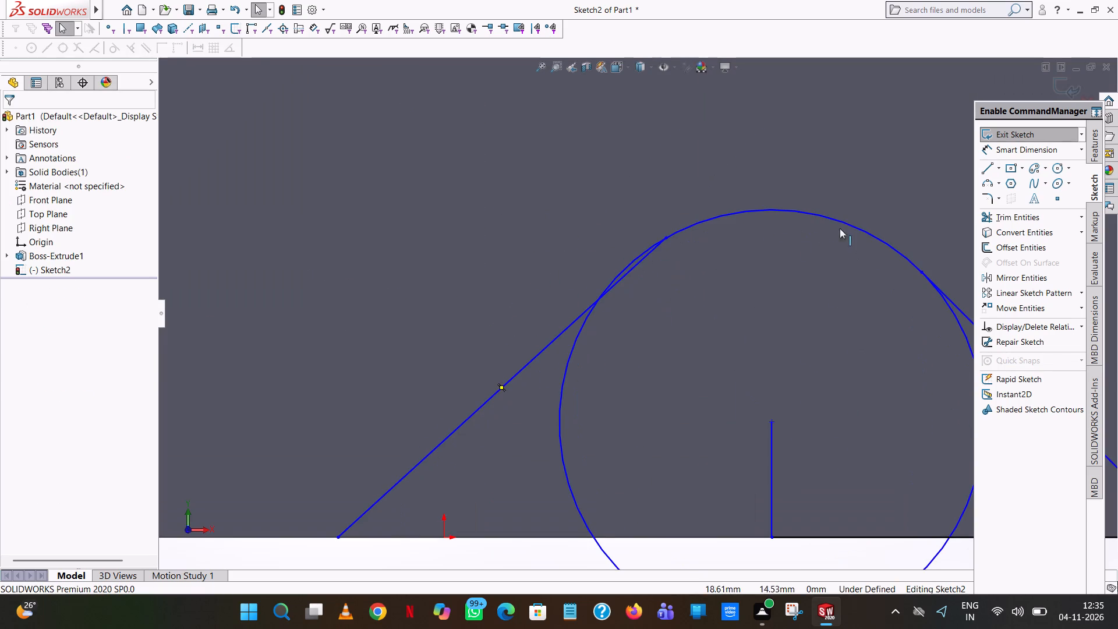
left_click_drag(664, 237, 629, 254)
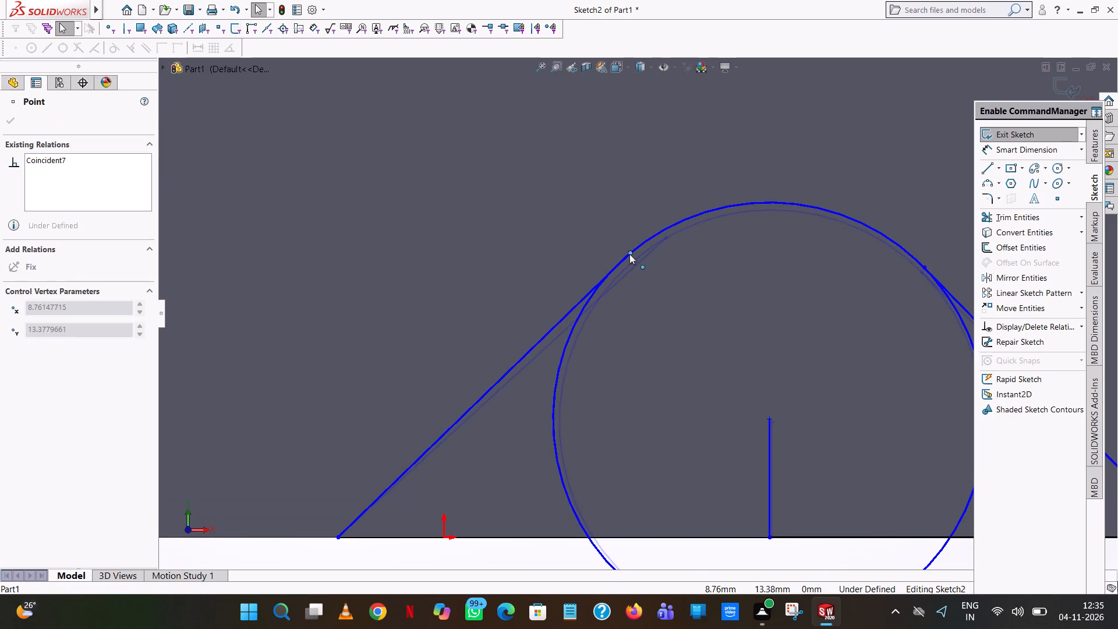
left_click_drag(629, 254, 626, 259)
left_click(746, 282)
scroll(742, 314, "up", 3)
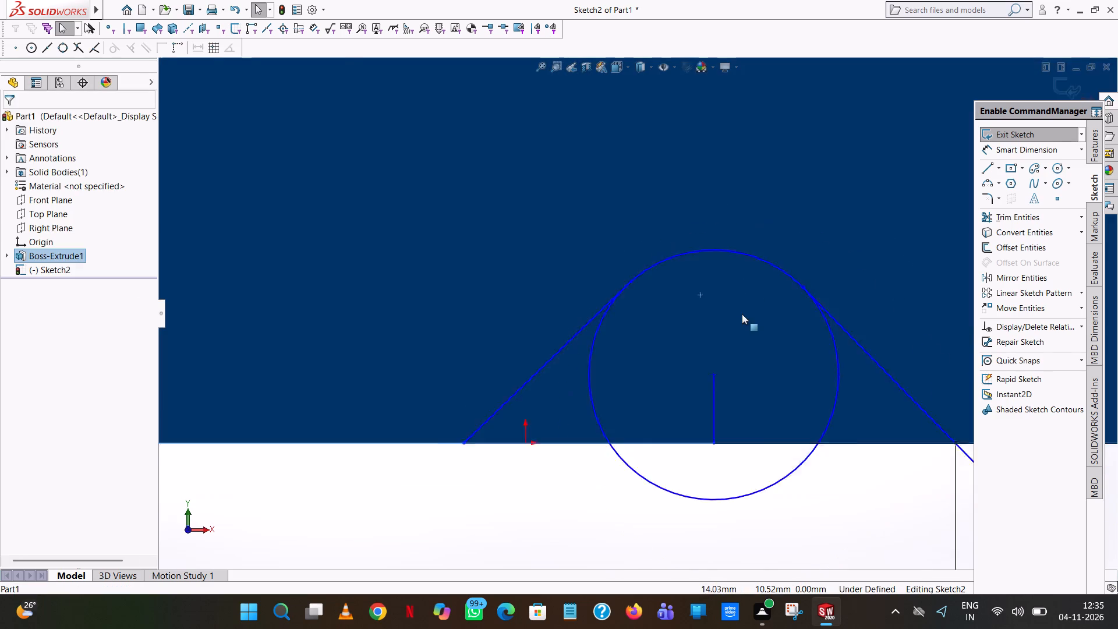
scroll(742, 314, "up", 7)
left_click(698, 450)
Set the circle's radius to 10 mm.
left_click(691, 365)
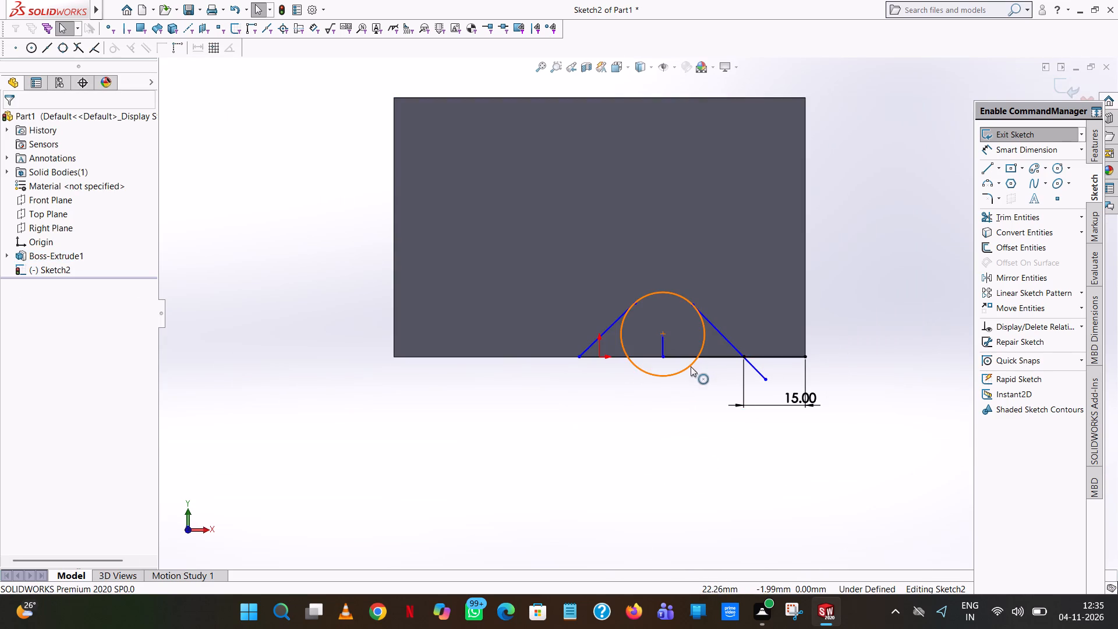
type("10")
key("Return")
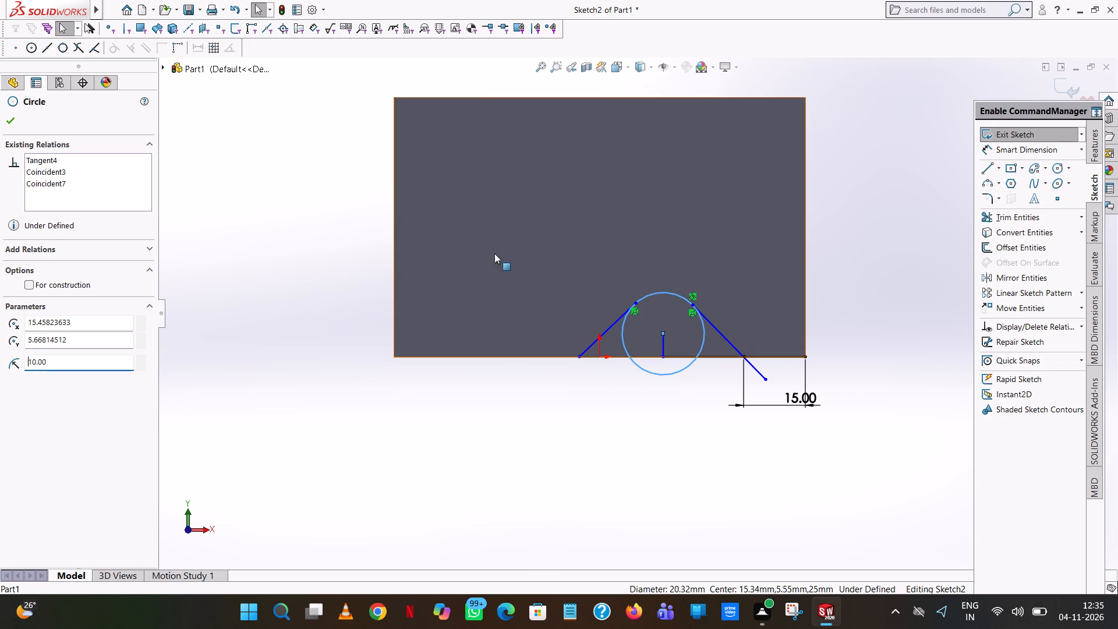
left_click(316, 236)
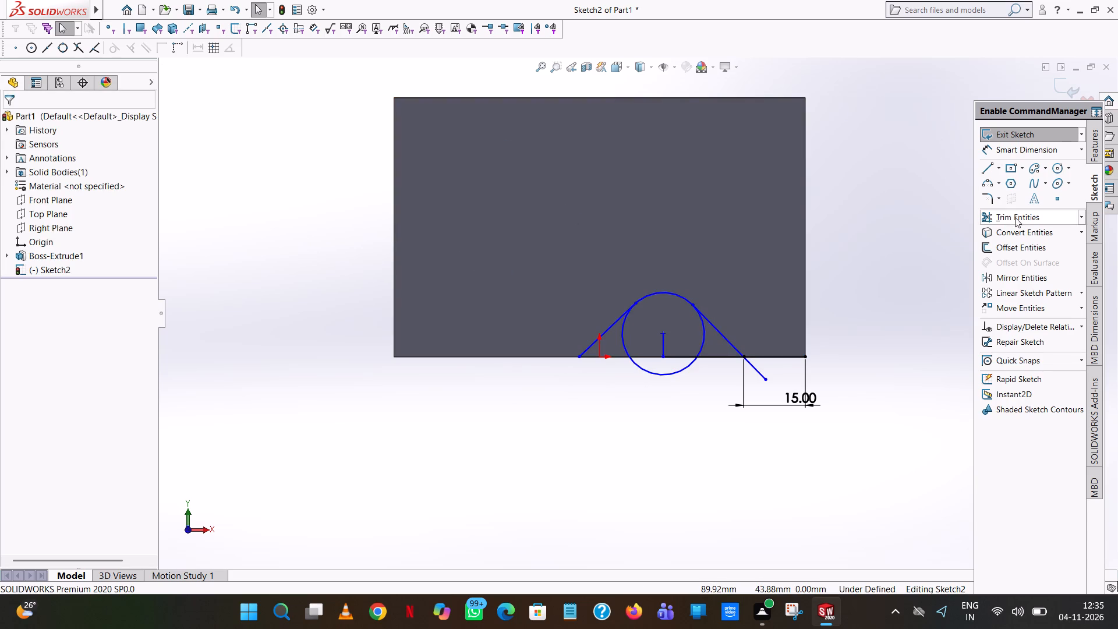
Trim the circle down to its top arc between the sloping lines, and trim the sloping line's overrun below the bottom edge.
left_click(1018, 217)
left_click(667, 373)
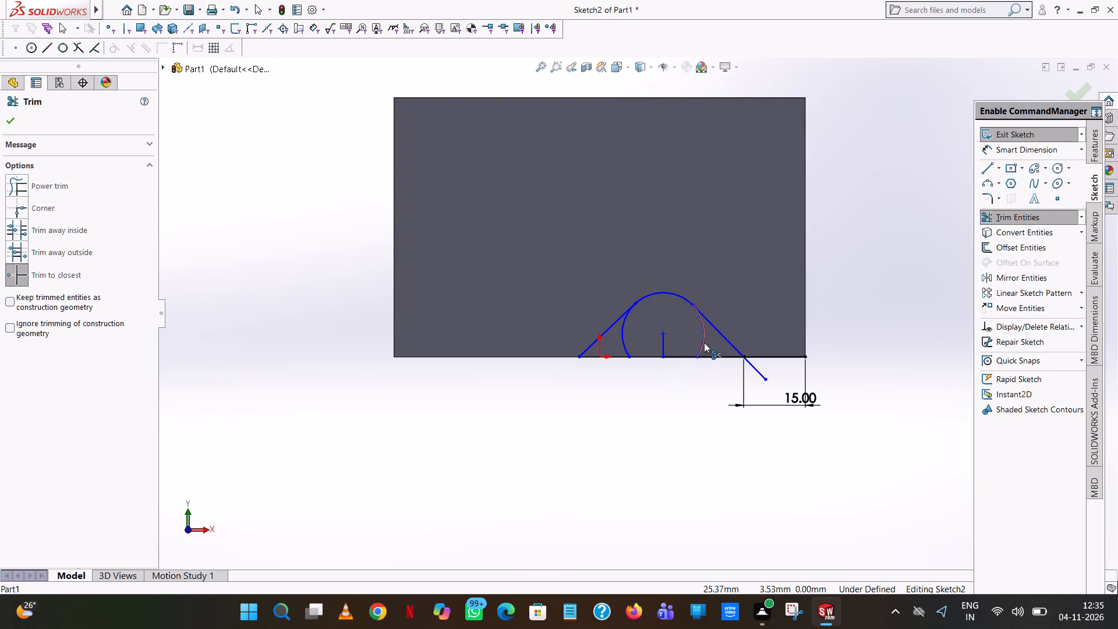
left_click(704, 342)
left_click(624, 337)
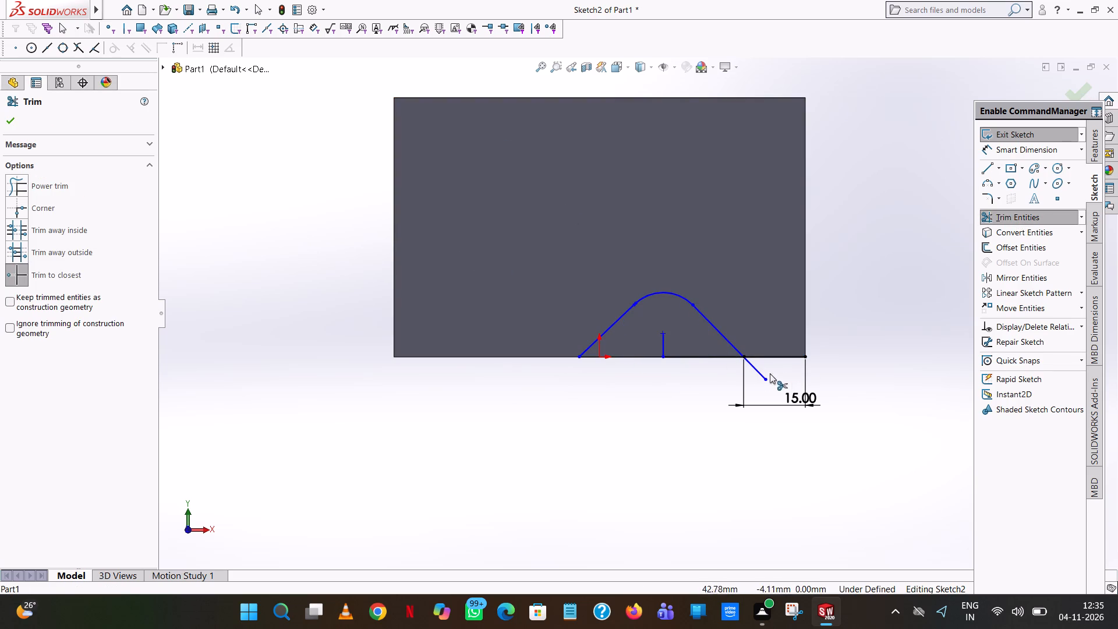
left_click(756, 373)
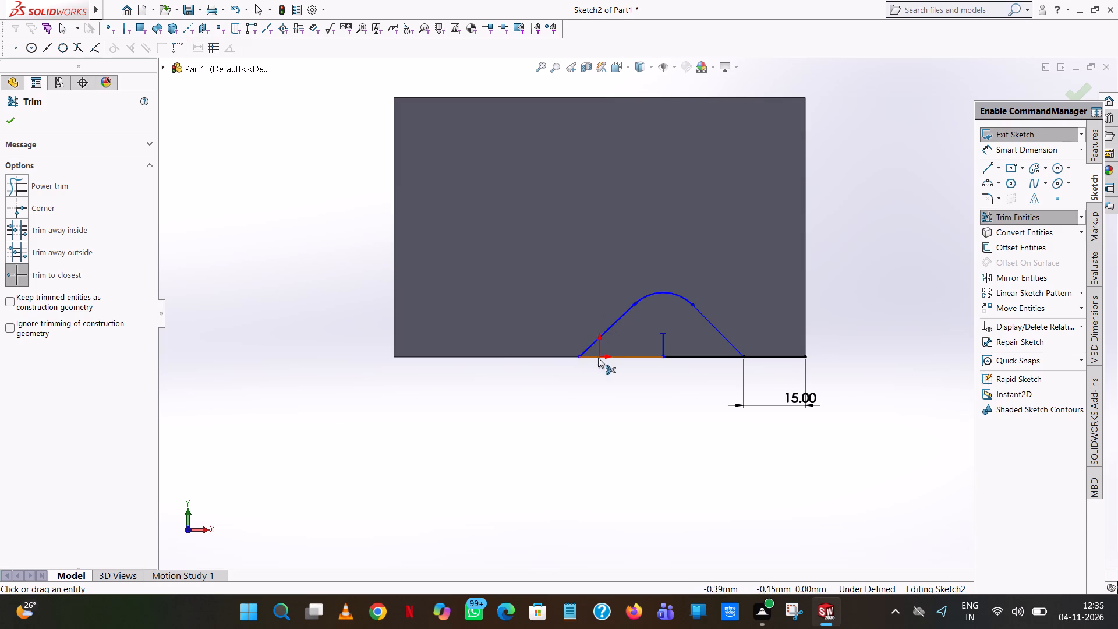
Trim the overlapping bottom-edge segment and the short vertical line below the arc's centre.
scroll(721, 332, "up", 1)
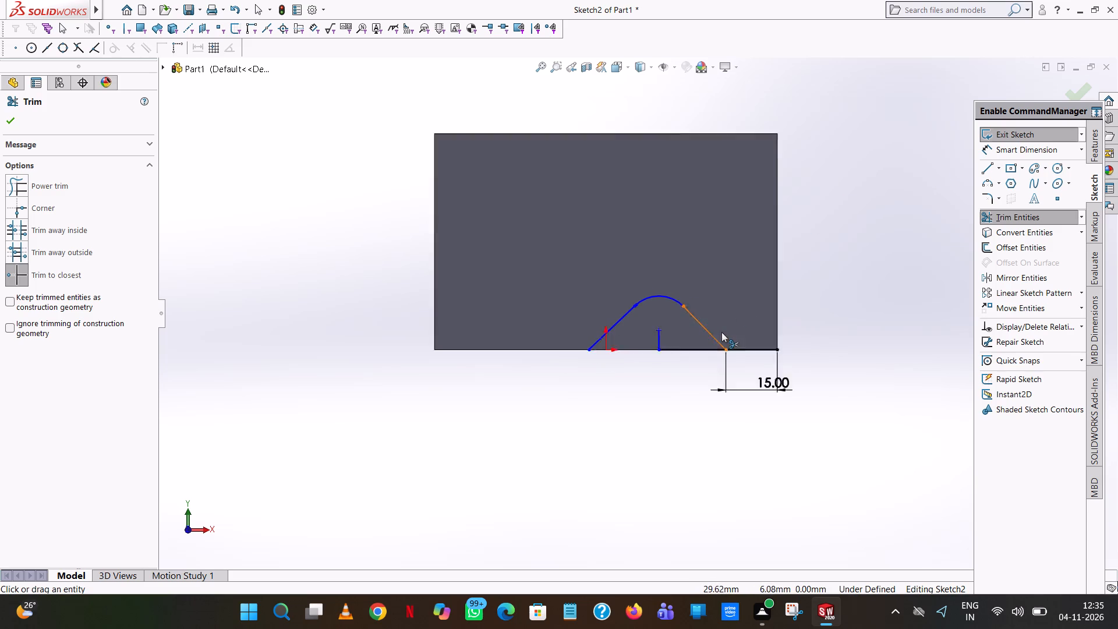
scroll(721, 332, "up", 3)
scroll(664, 335, "down", 5)
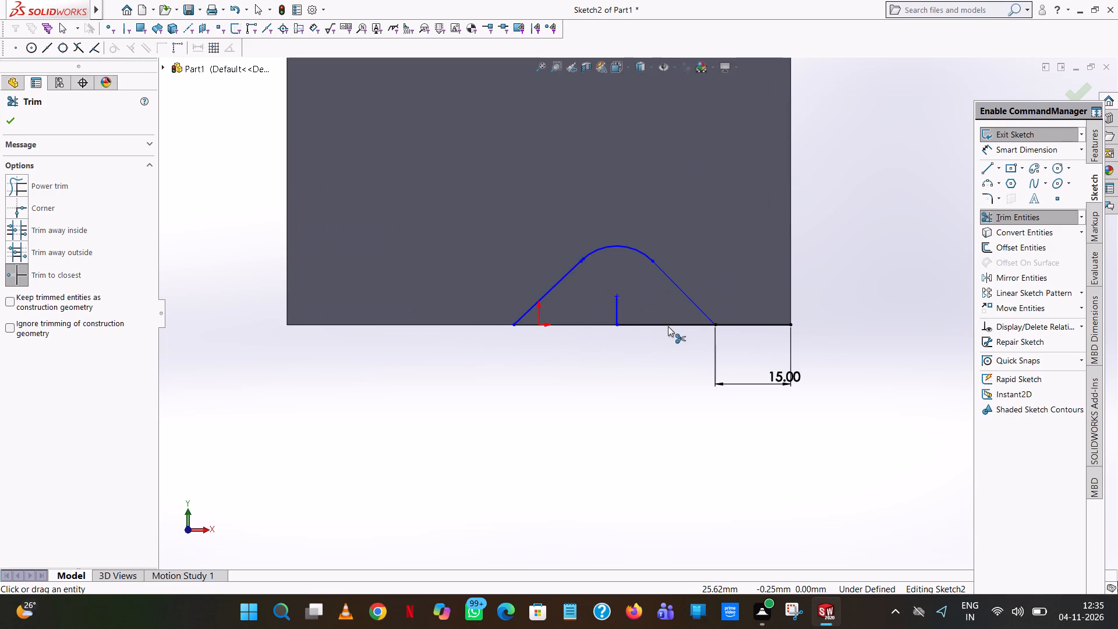
left_click(668, 326)
left_click(616, 310)
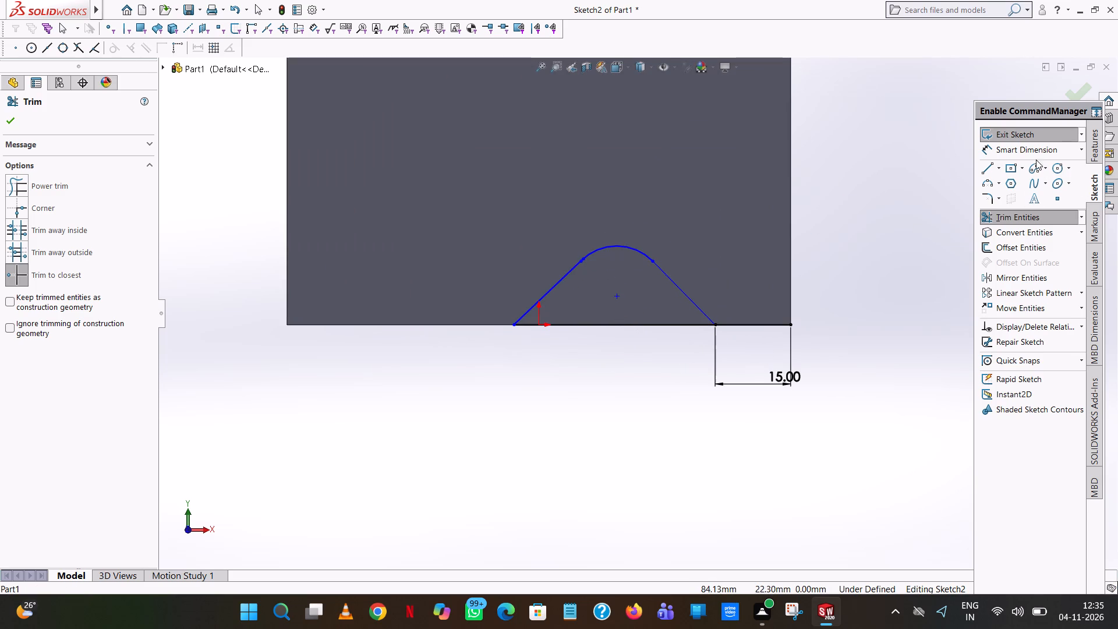
Add a radius dimension to the profile's top arc.
left_click(1018, 148)
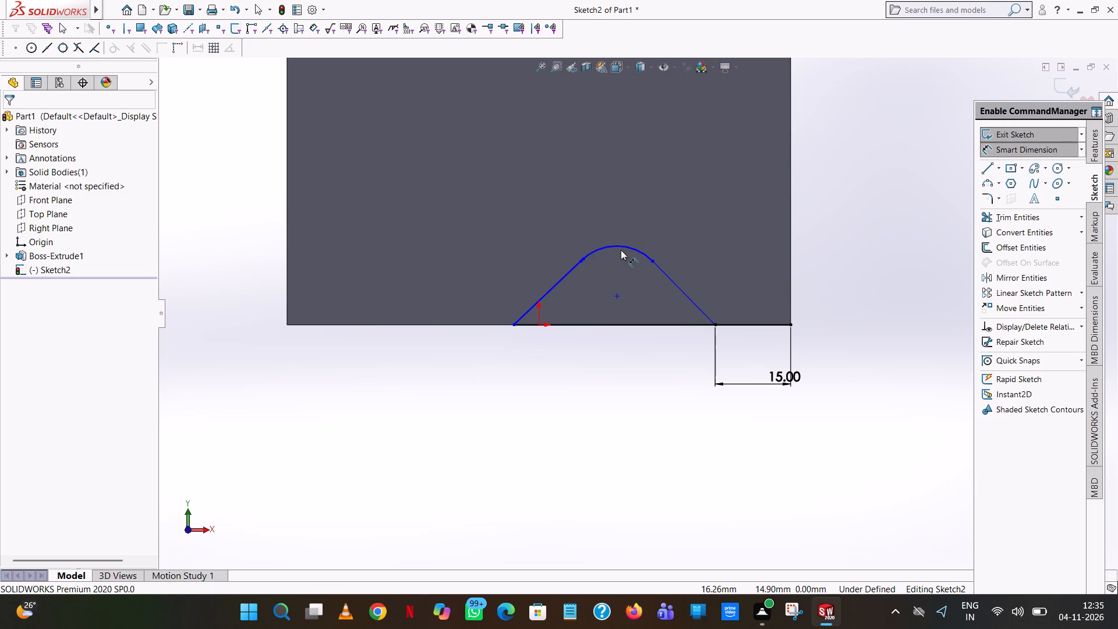
left_click(621, 250)
left_click(622, 245)
left_click(610, 145)
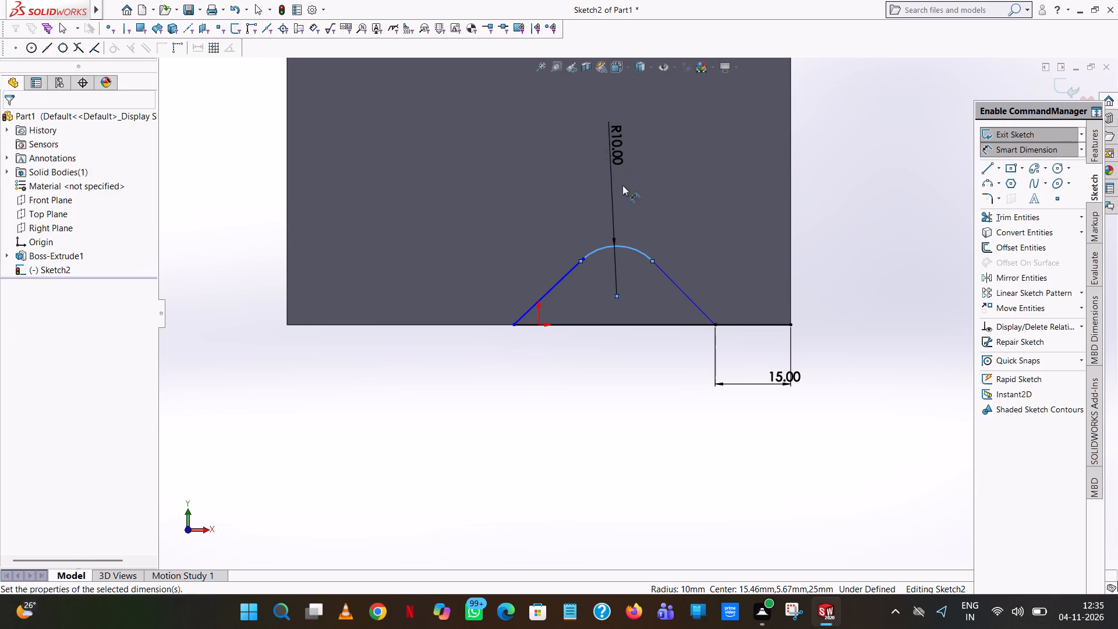
left_click(556, 123)
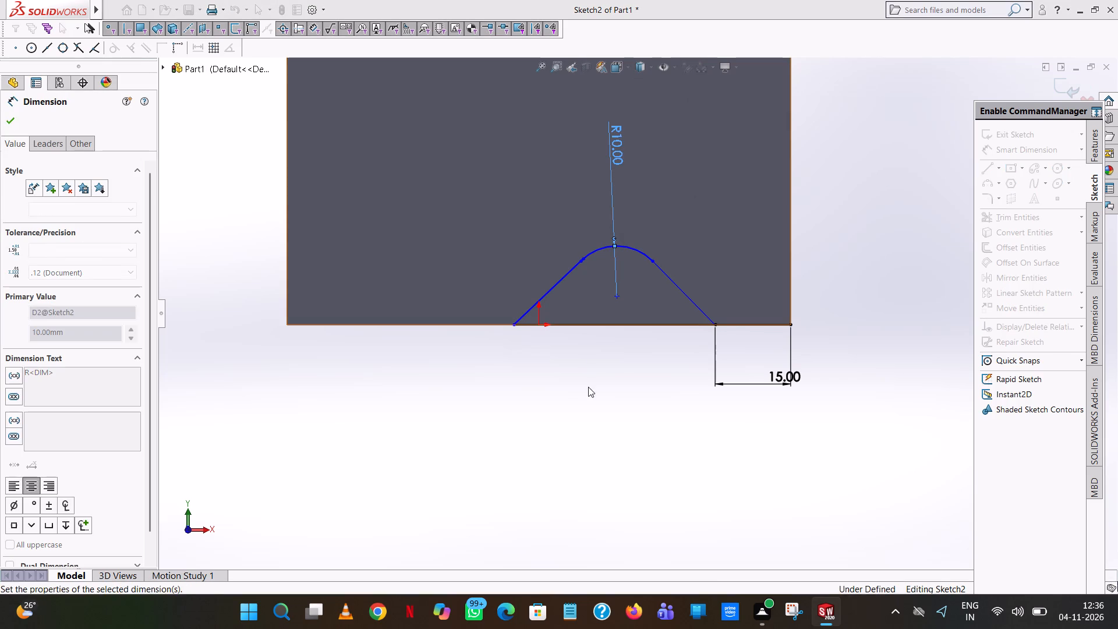
left_click(588, 388)
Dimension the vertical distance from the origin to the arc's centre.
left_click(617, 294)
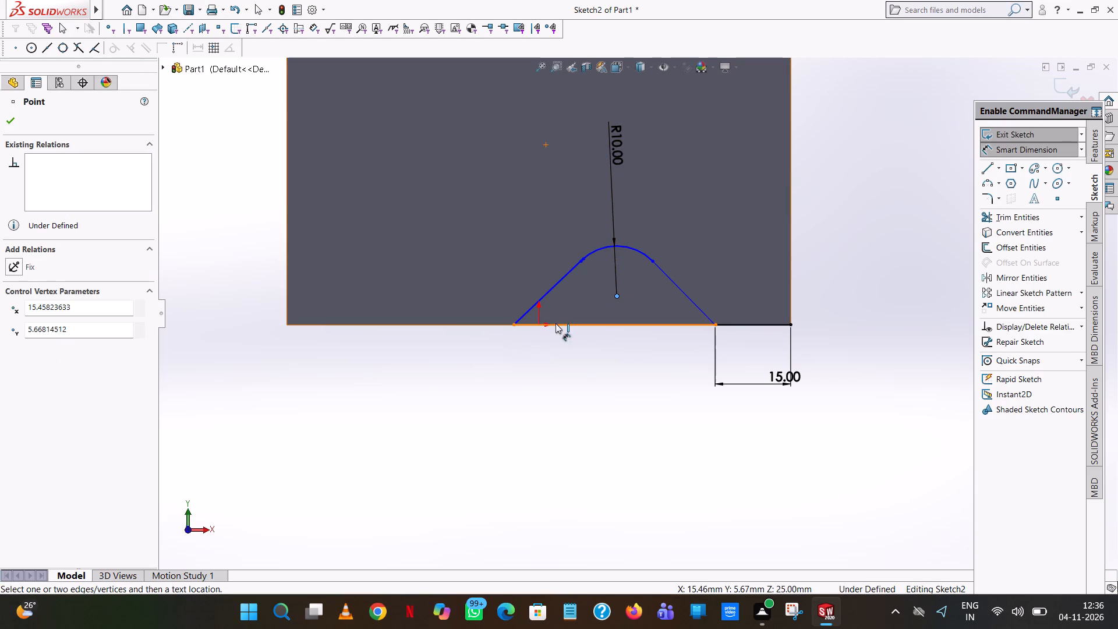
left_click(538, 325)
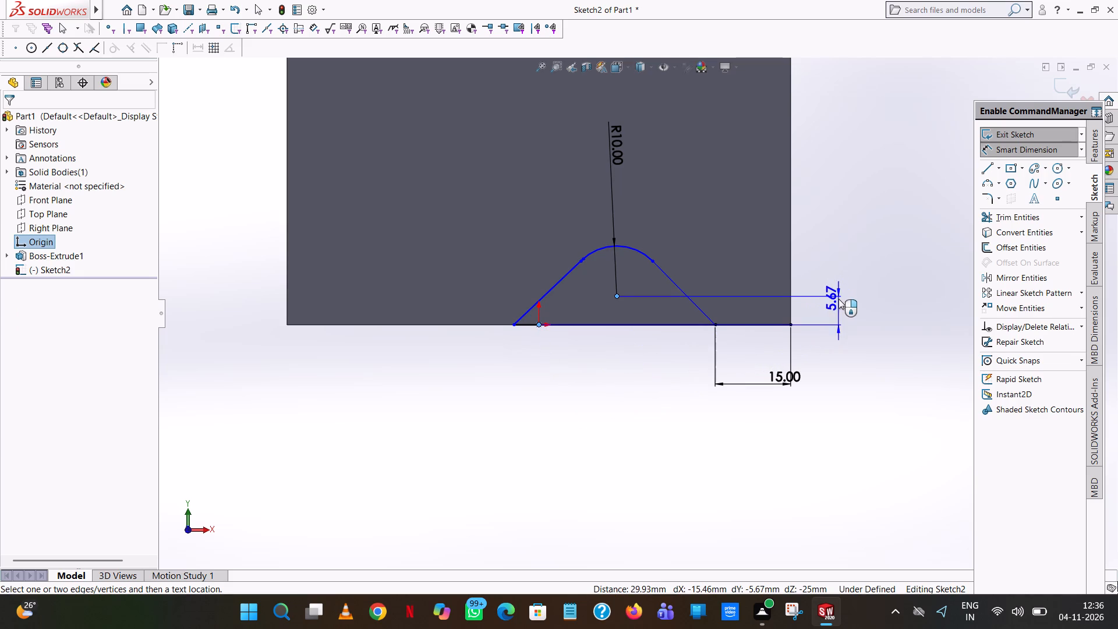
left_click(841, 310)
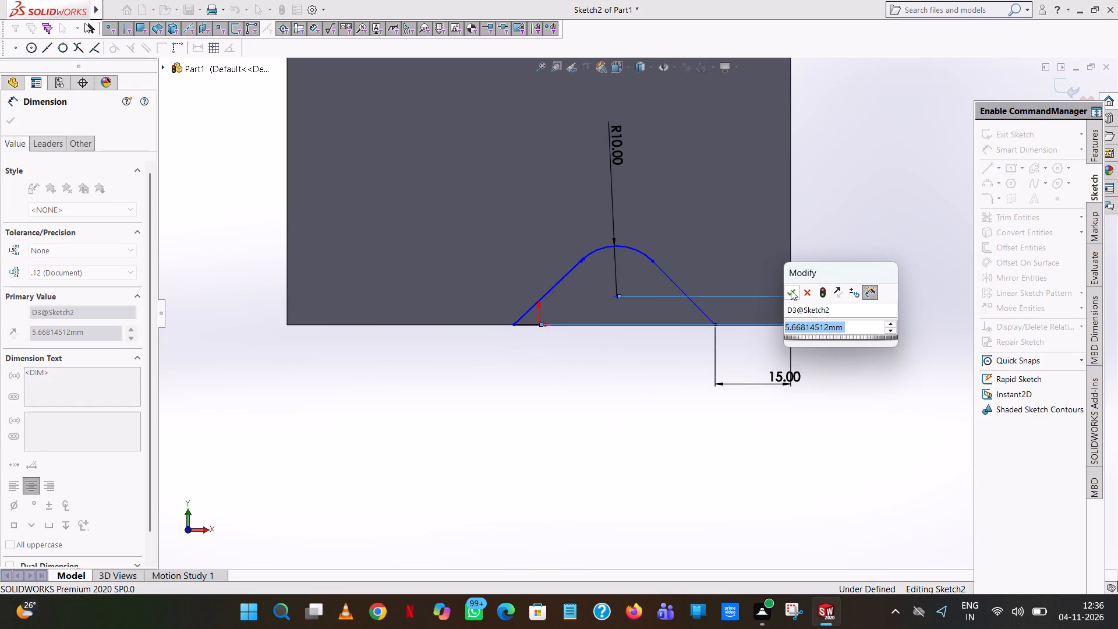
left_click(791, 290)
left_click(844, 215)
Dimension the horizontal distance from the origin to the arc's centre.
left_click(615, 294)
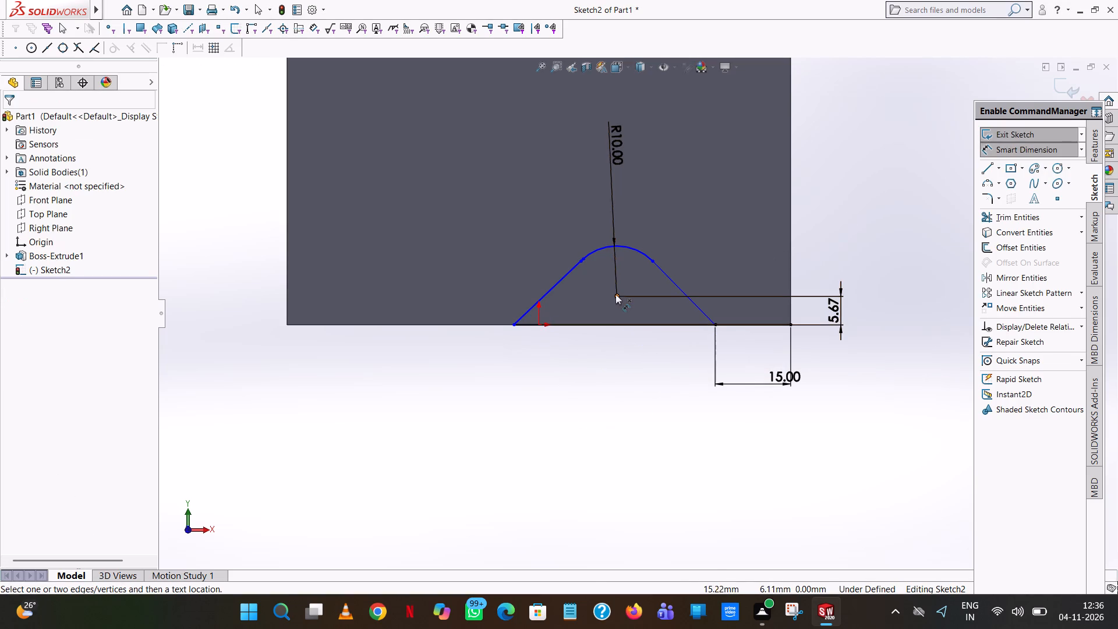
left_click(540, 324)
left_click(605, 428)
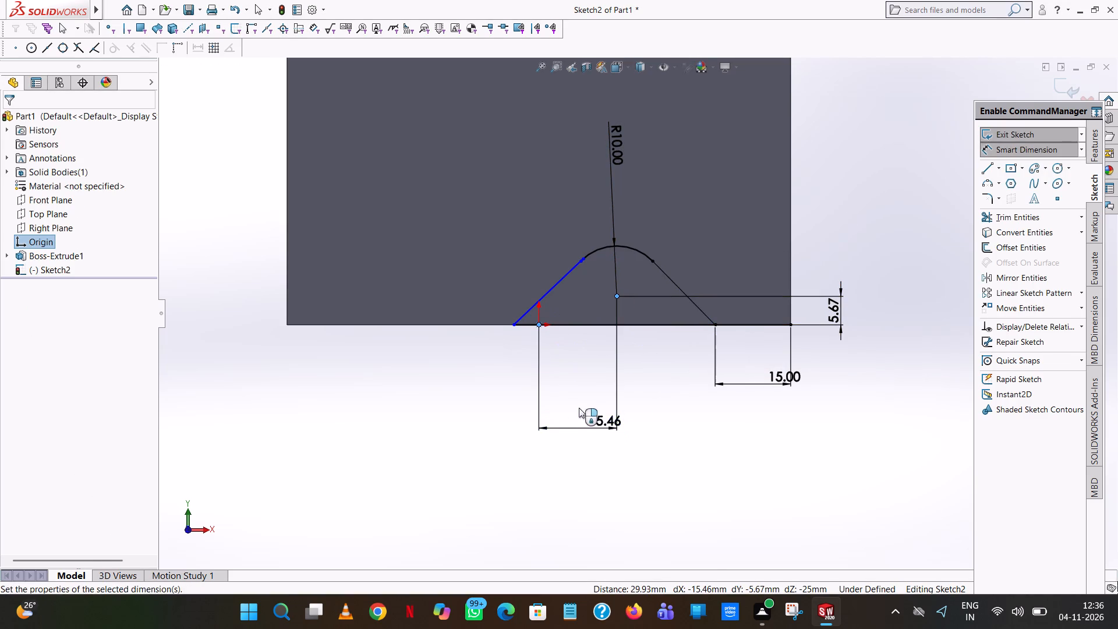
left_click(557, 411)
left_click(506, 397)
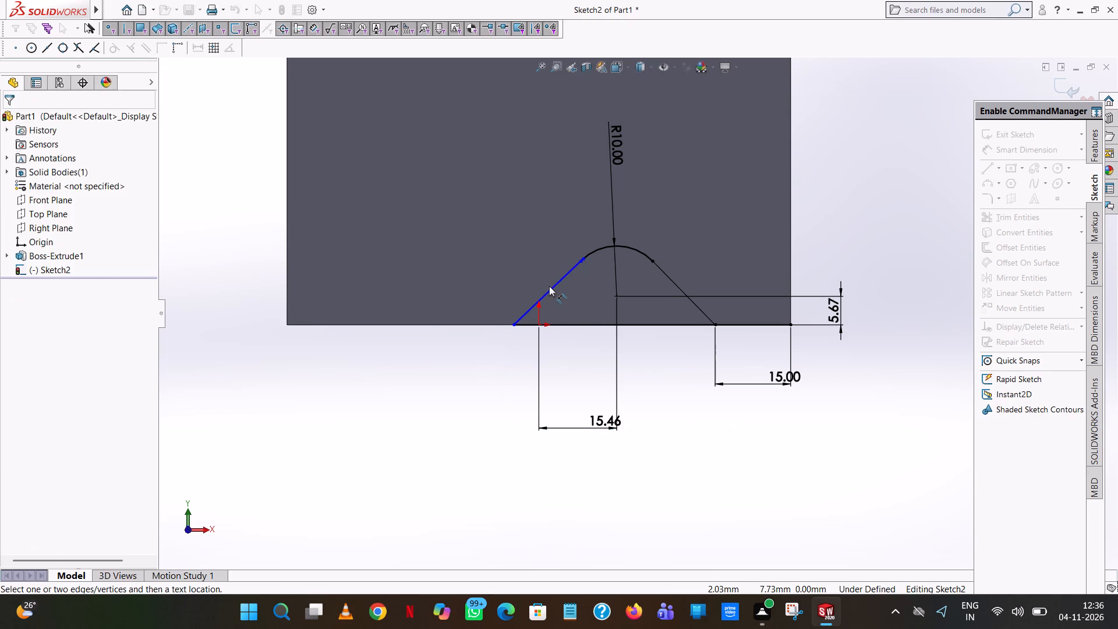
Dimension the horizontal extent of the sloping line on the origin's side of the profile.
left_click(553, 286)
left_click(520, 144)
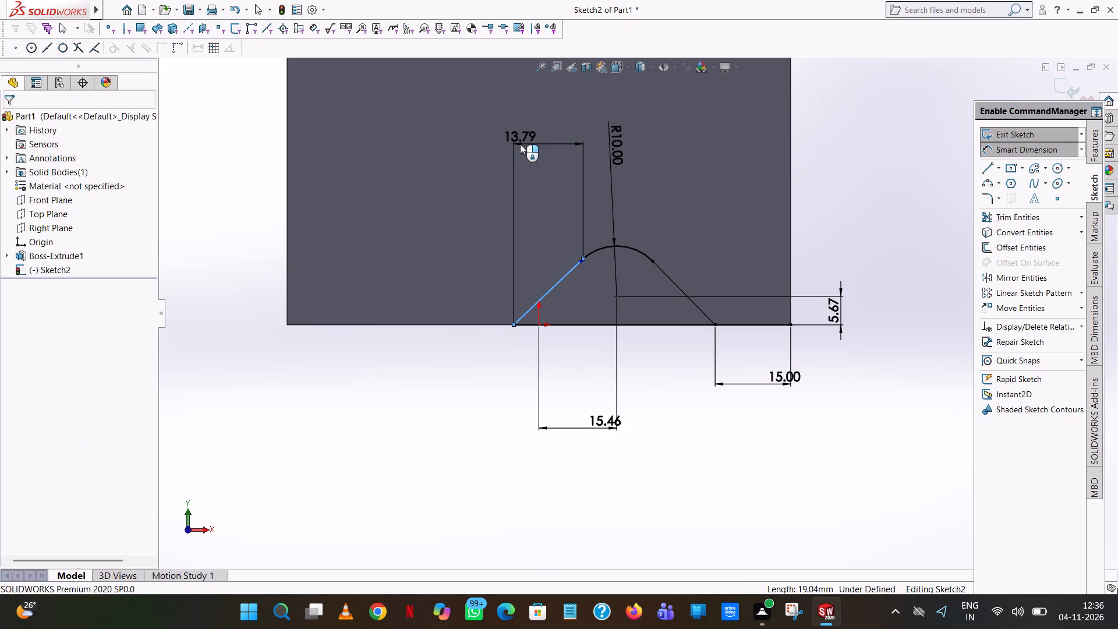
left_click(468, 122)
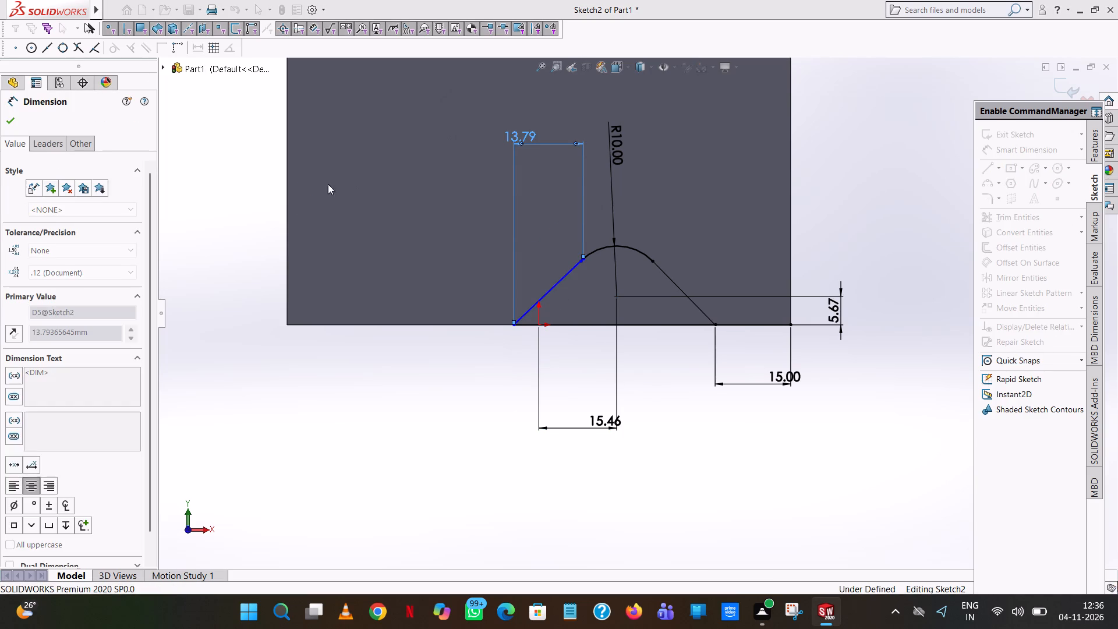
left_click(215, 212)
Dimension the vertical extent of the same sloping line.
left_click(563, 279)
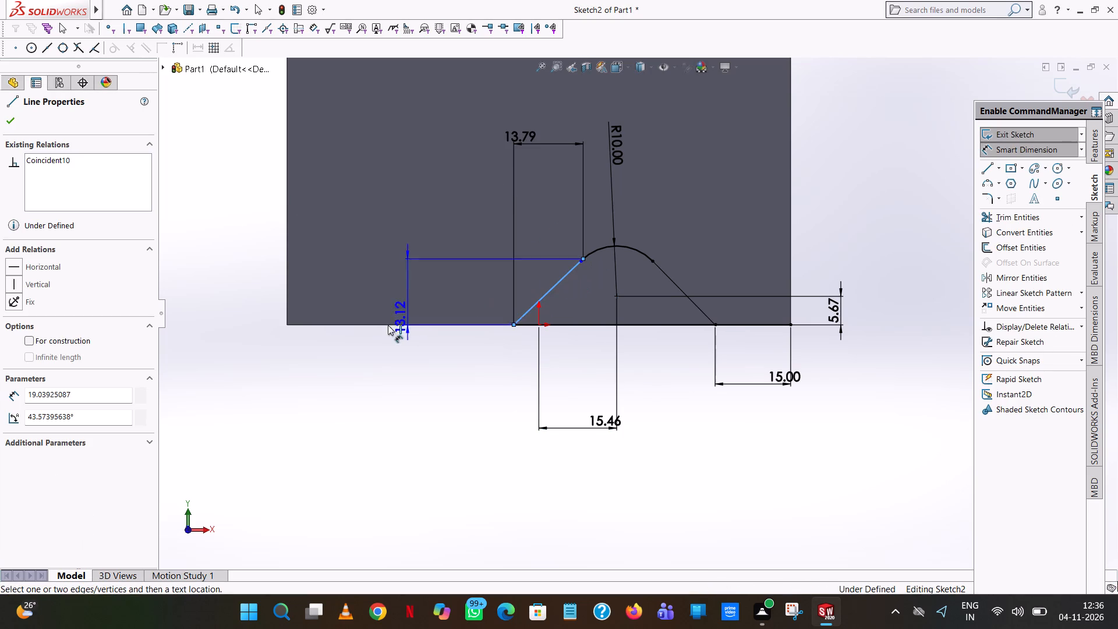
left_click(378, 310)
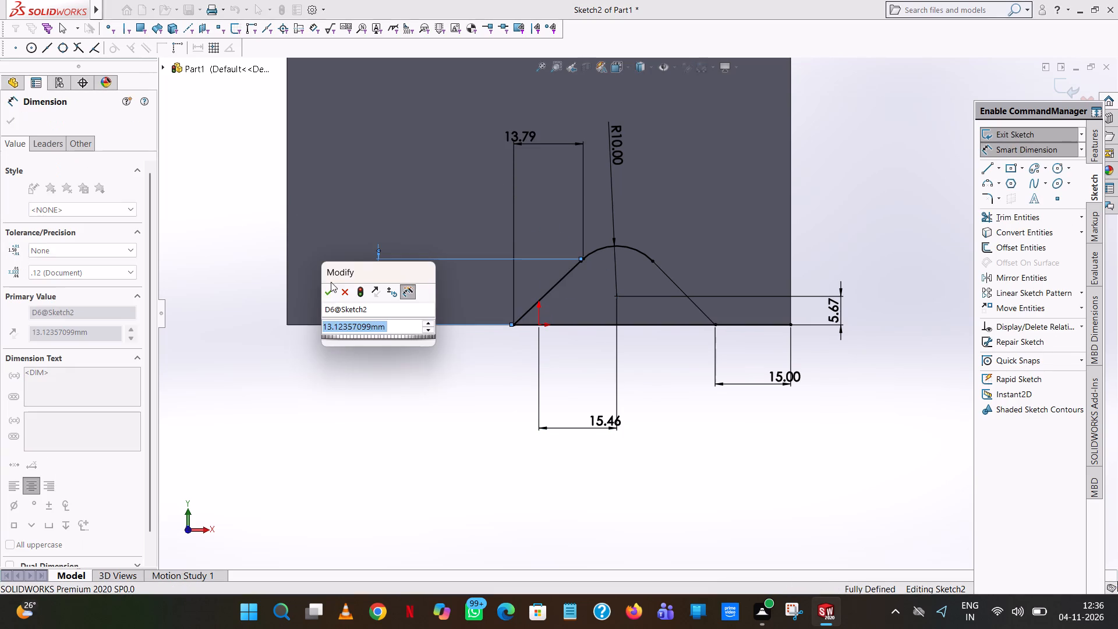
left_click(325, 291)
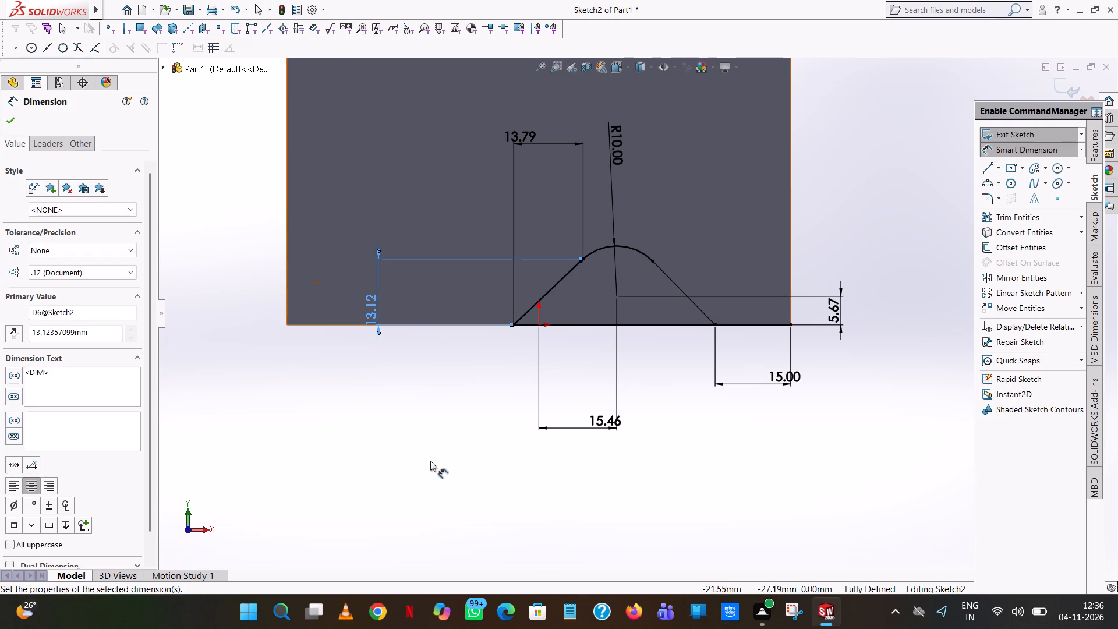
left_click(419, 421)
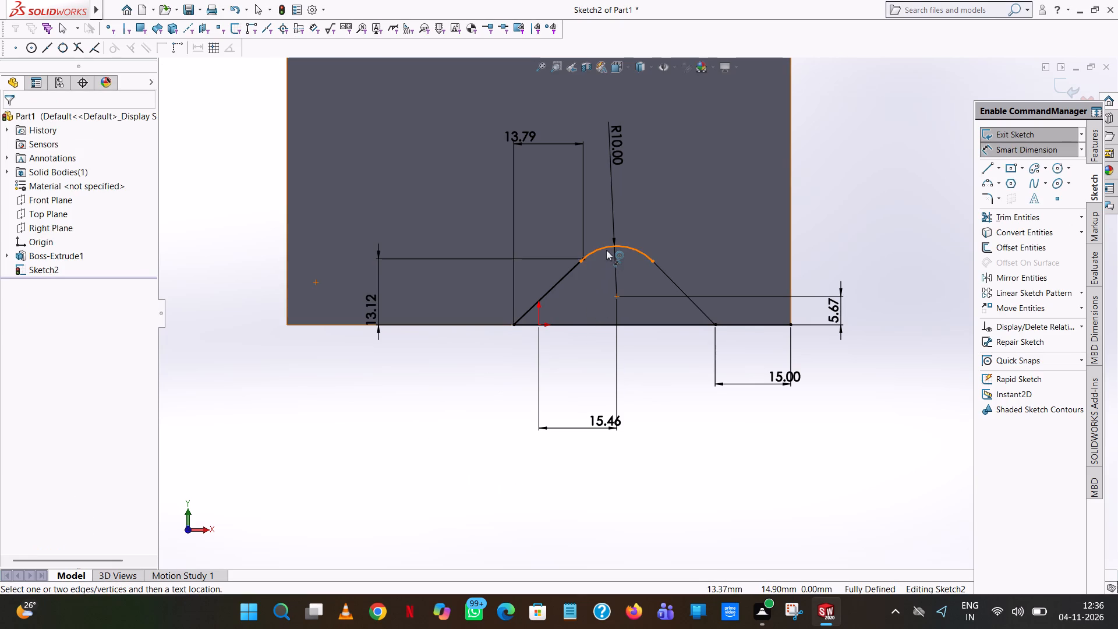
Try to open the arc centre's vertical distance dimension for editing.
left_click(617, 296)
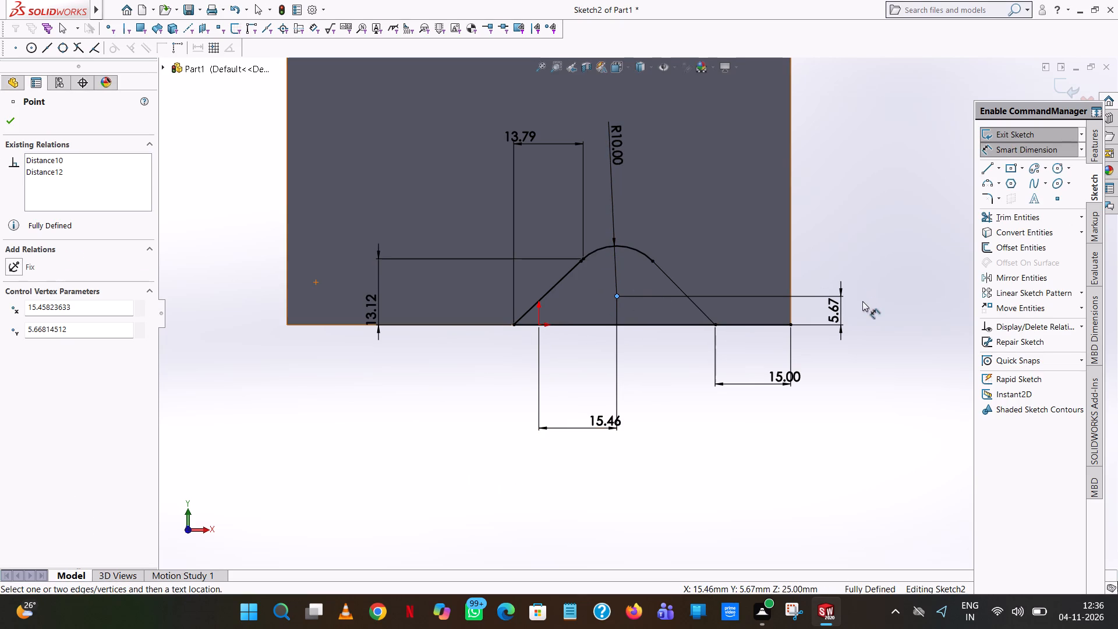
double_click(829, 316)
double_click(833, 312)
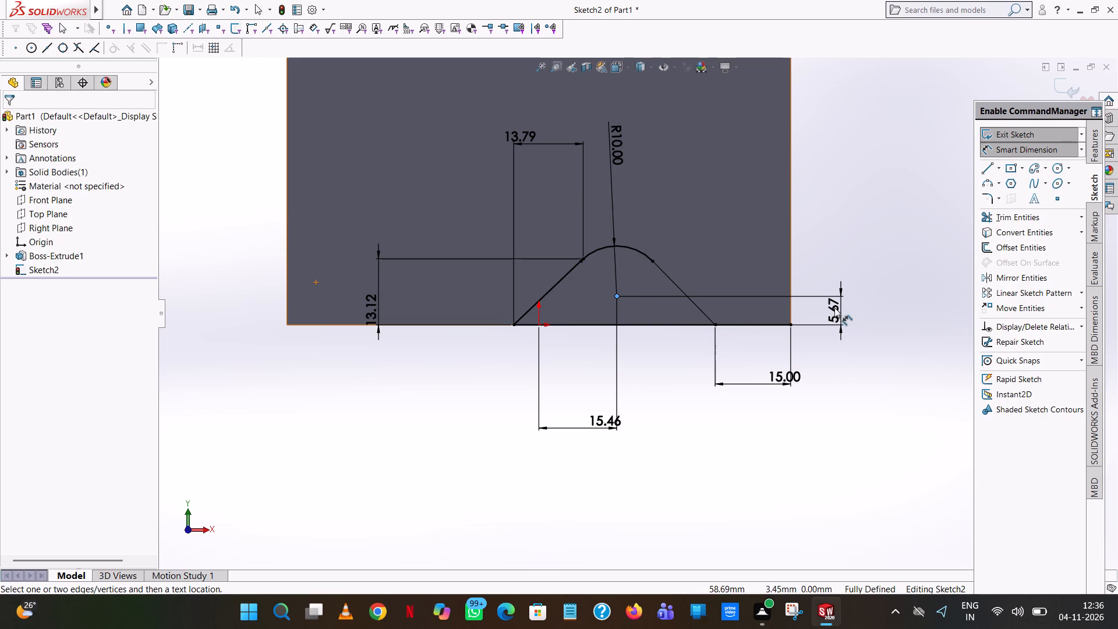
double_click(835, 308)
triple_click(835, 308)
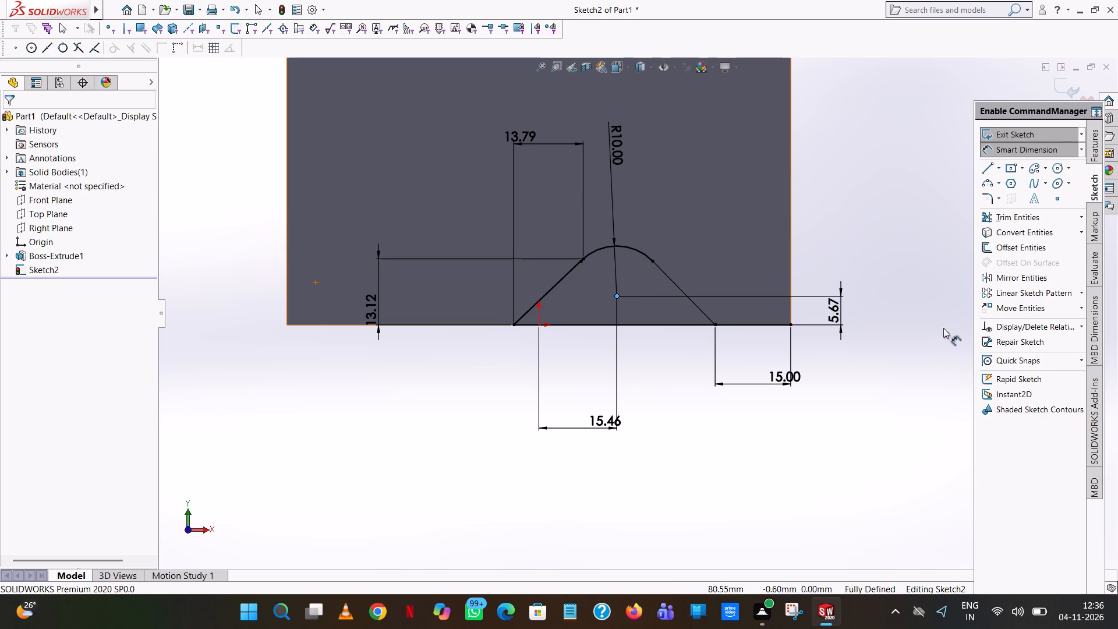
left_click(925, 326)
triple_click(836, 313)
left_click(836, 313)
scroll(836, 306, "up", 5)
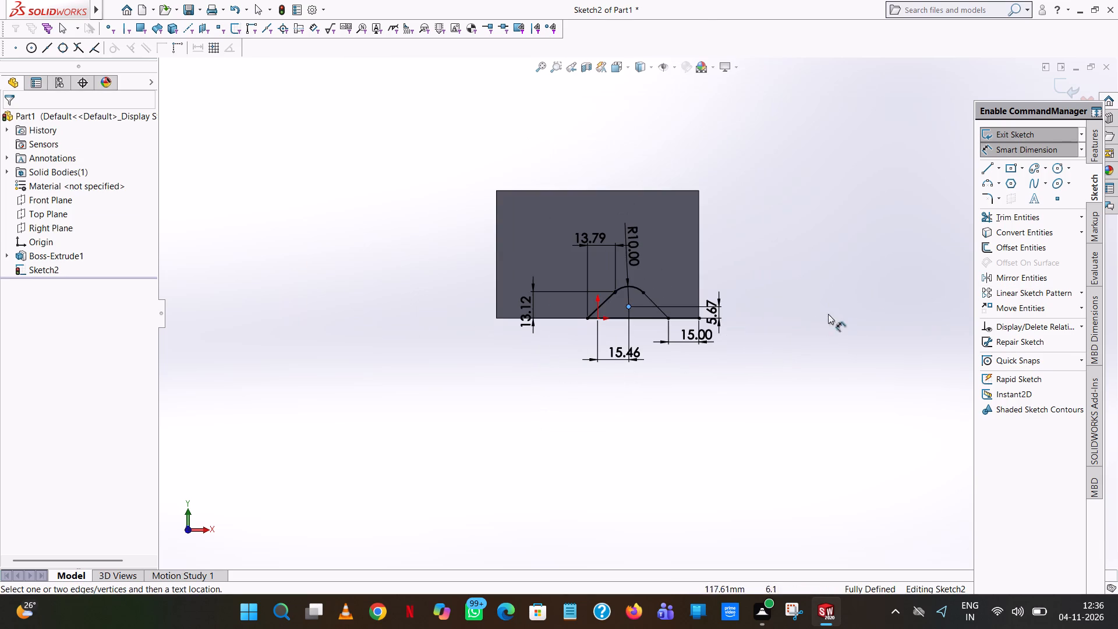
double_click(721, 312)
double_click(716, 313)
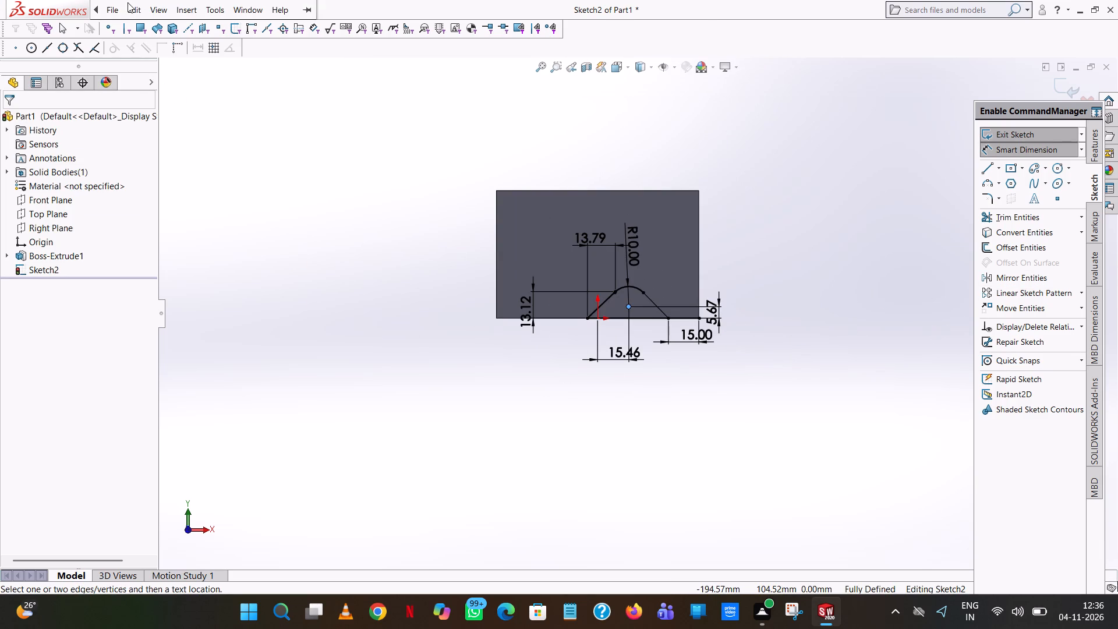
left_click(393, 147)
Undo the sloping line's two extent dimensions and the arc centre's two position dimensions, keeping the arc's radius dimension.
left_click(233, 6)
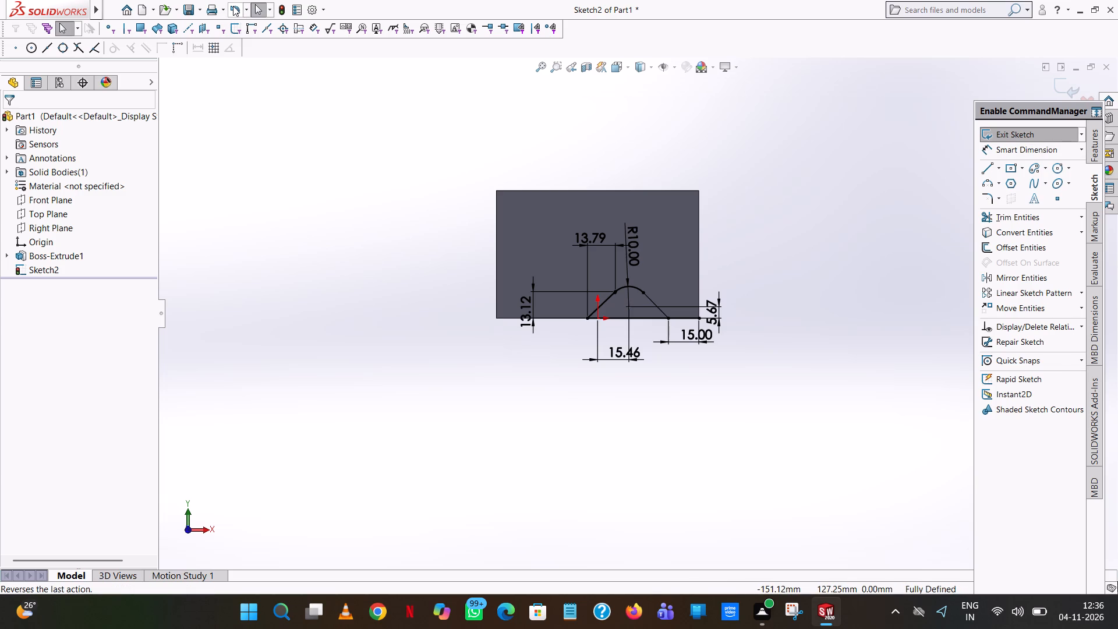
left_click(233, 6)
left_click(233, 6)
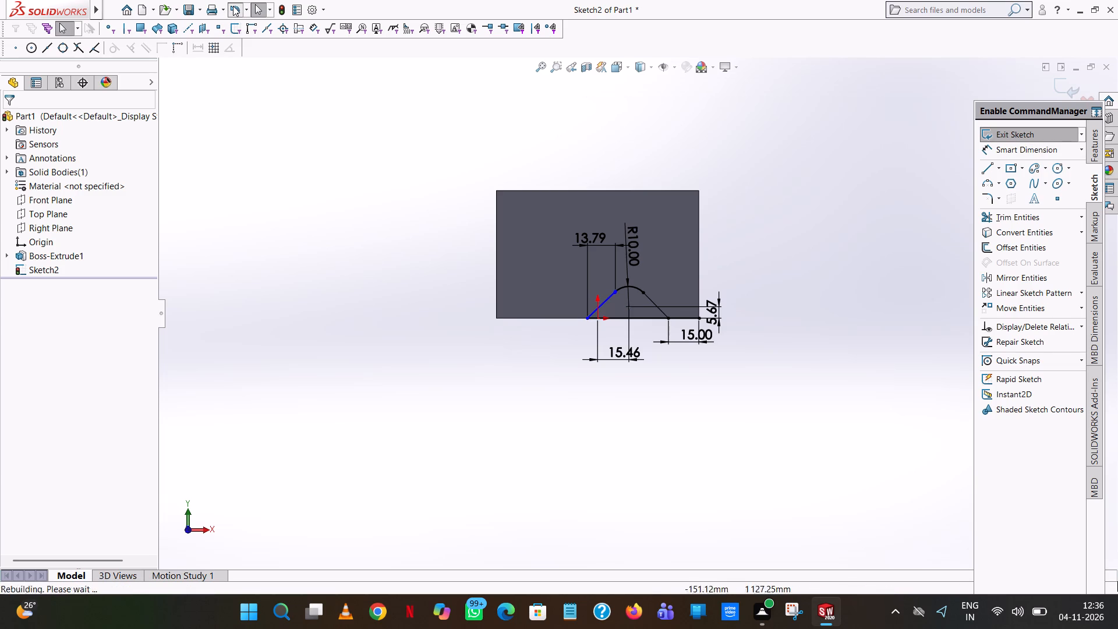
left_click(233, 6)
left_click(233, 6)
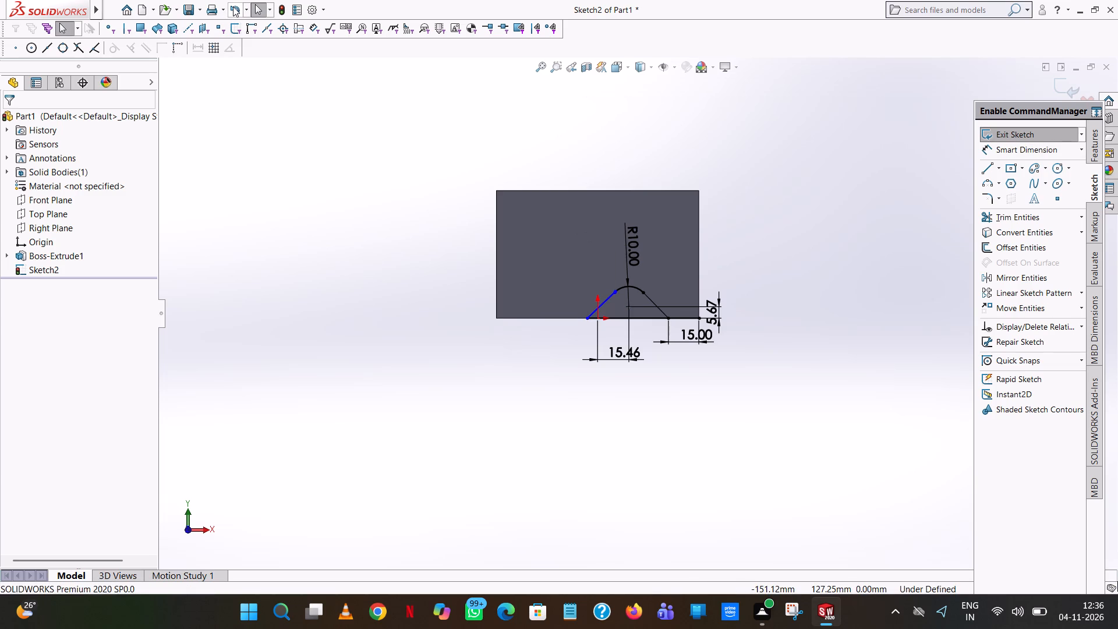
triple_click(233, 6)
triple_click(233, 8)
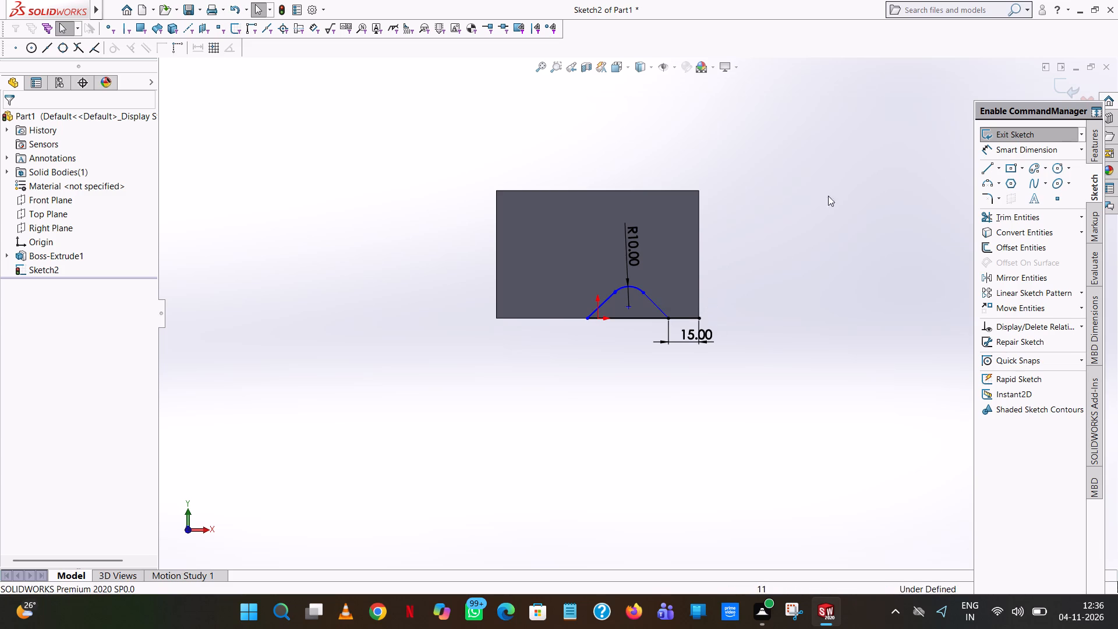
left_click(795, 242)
Dimension the arc centre's vertical distance from the origin as 4 mm.
left_click(1055, 149)
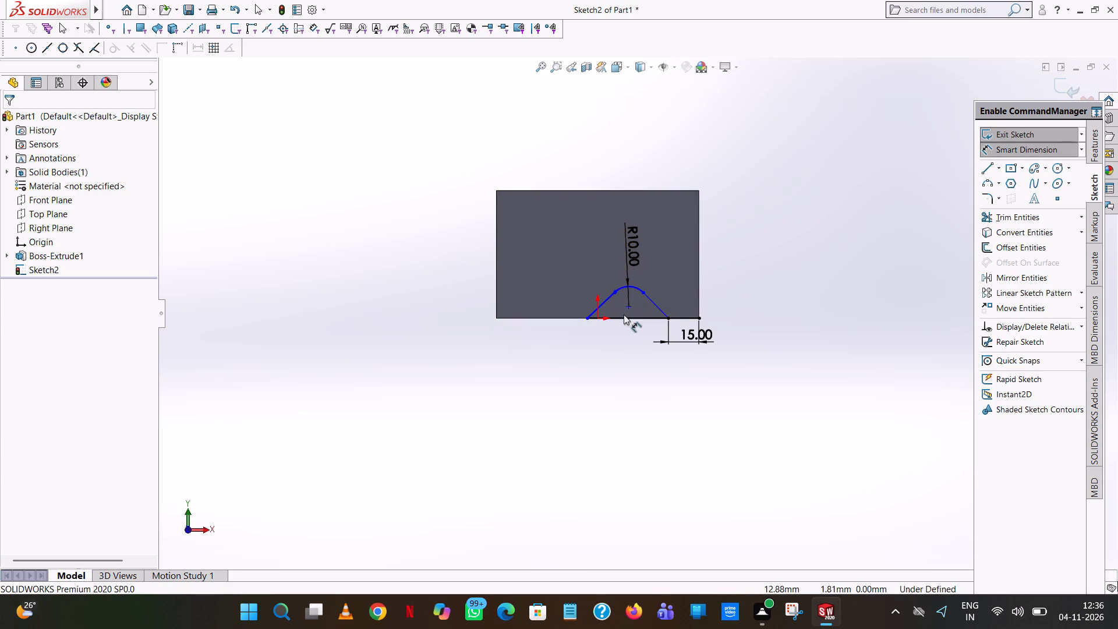
left_click(629, 306)
left_click(595, 321)
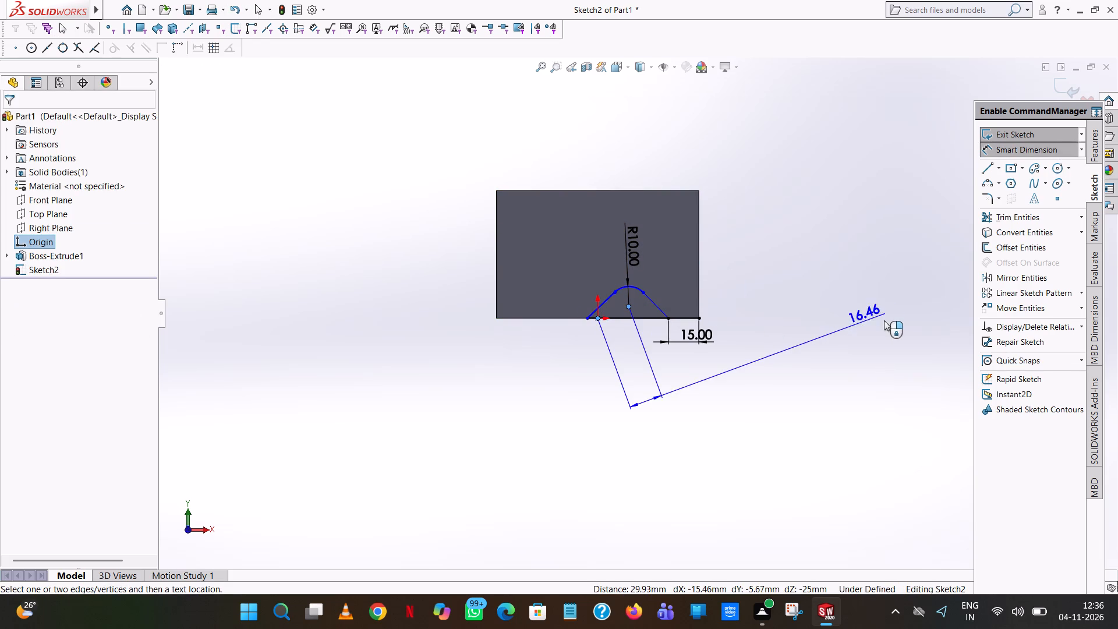
left_click(848, 313)
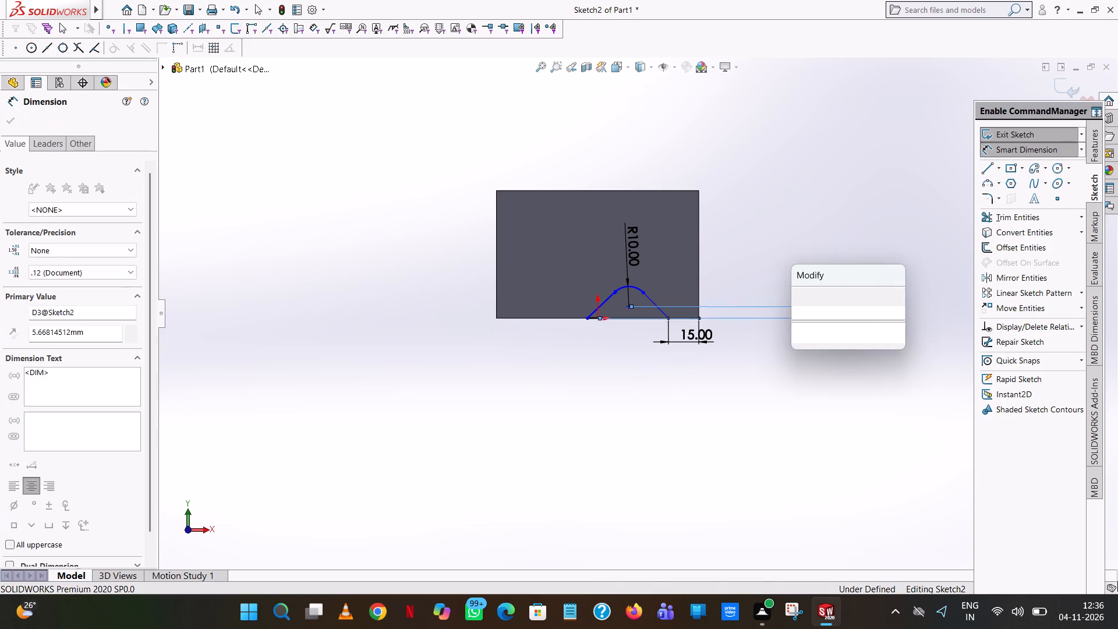
key("4")
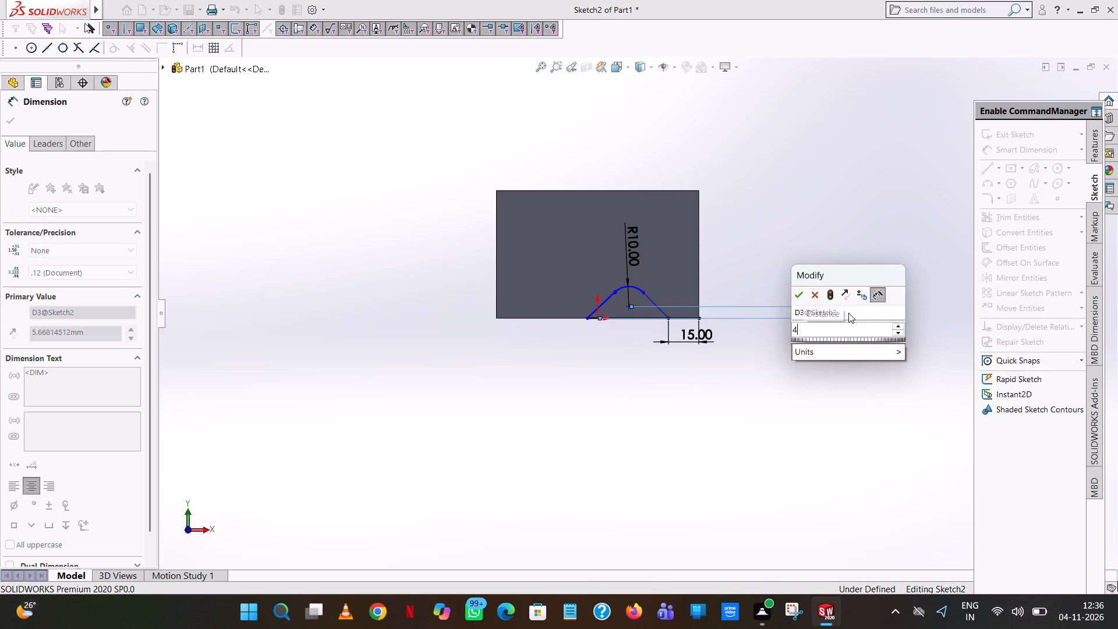
key("Return")
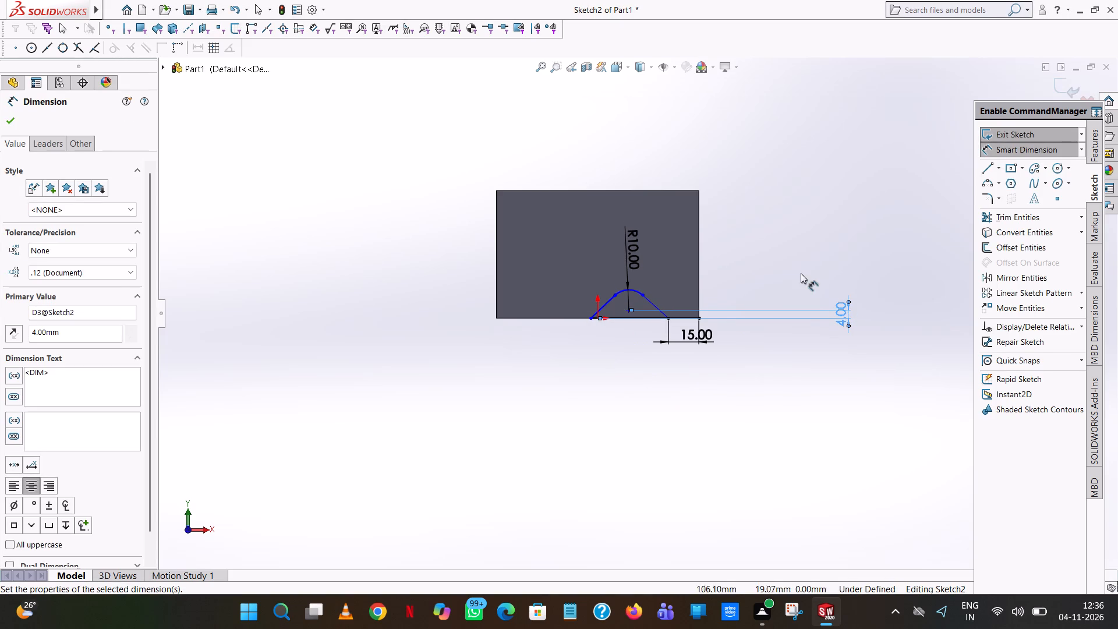
left_click(789, 266)
Trim the short overlapping segment where the origin-side sloping line meets the arc.
scroll(634, 331, "down", 10)
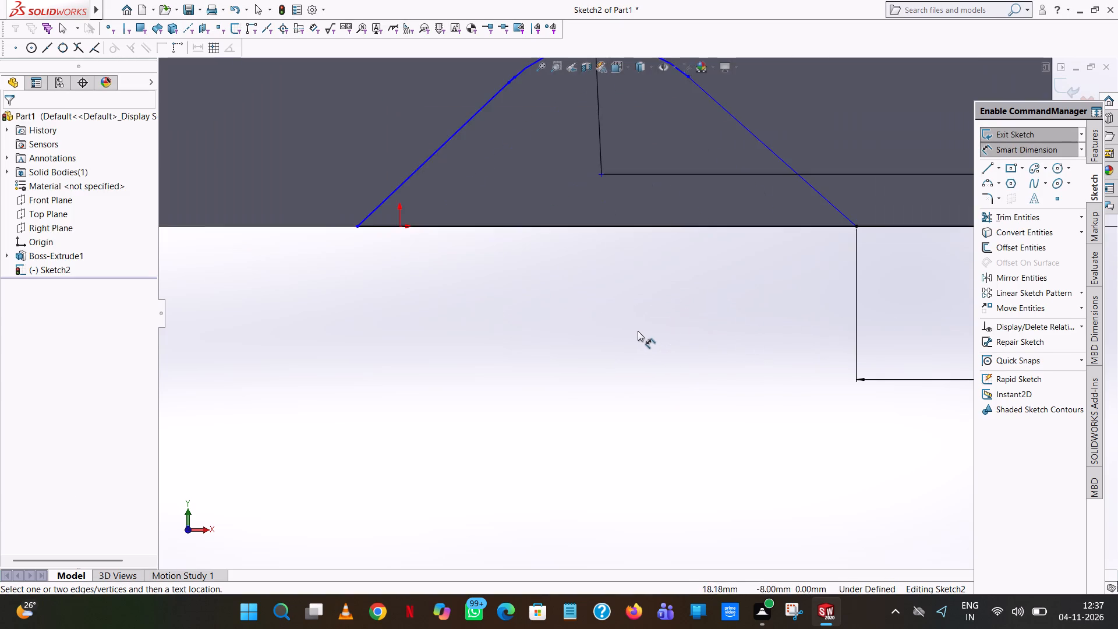
scroll(700, 283, "up", 6)
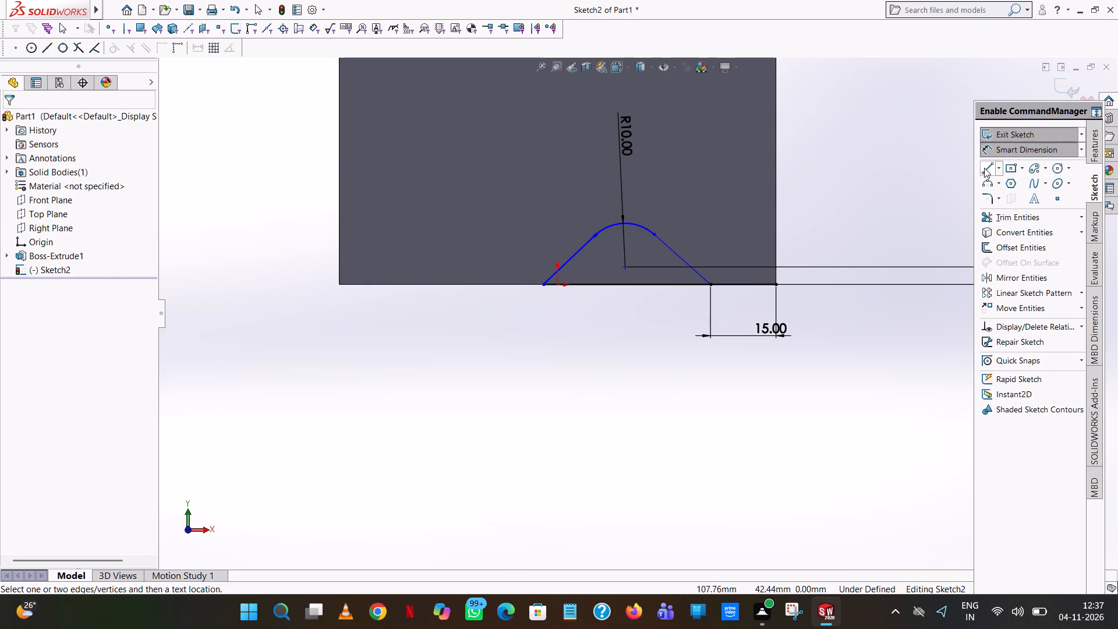
scroll(610, 231, "down", 5)
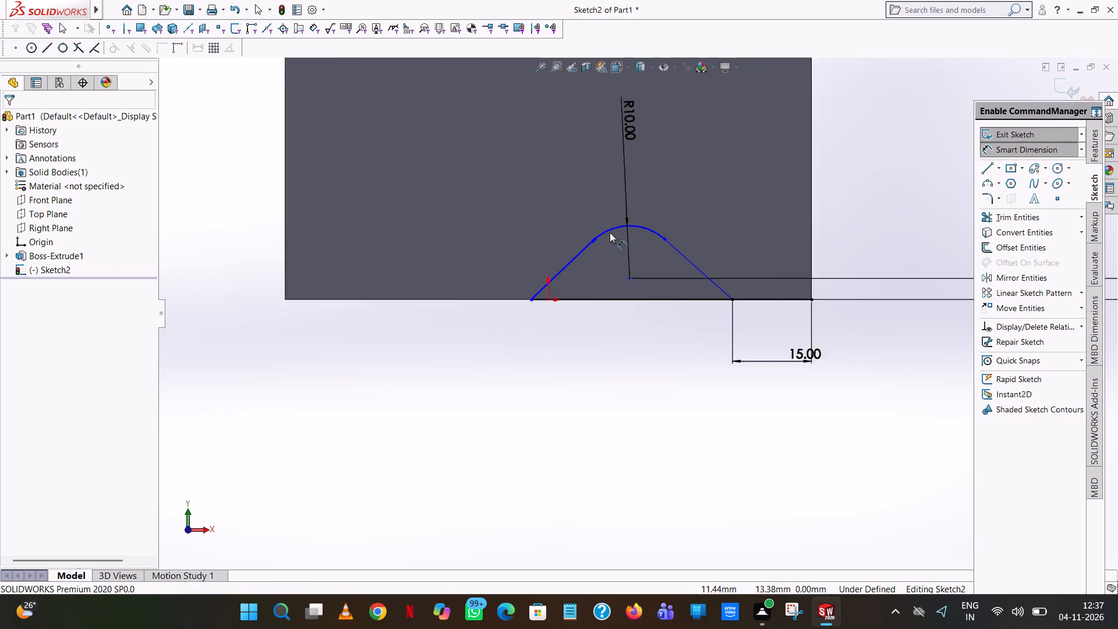
scroll(610, 232, "down", 4)
scroll(597, 302, "down", 13)
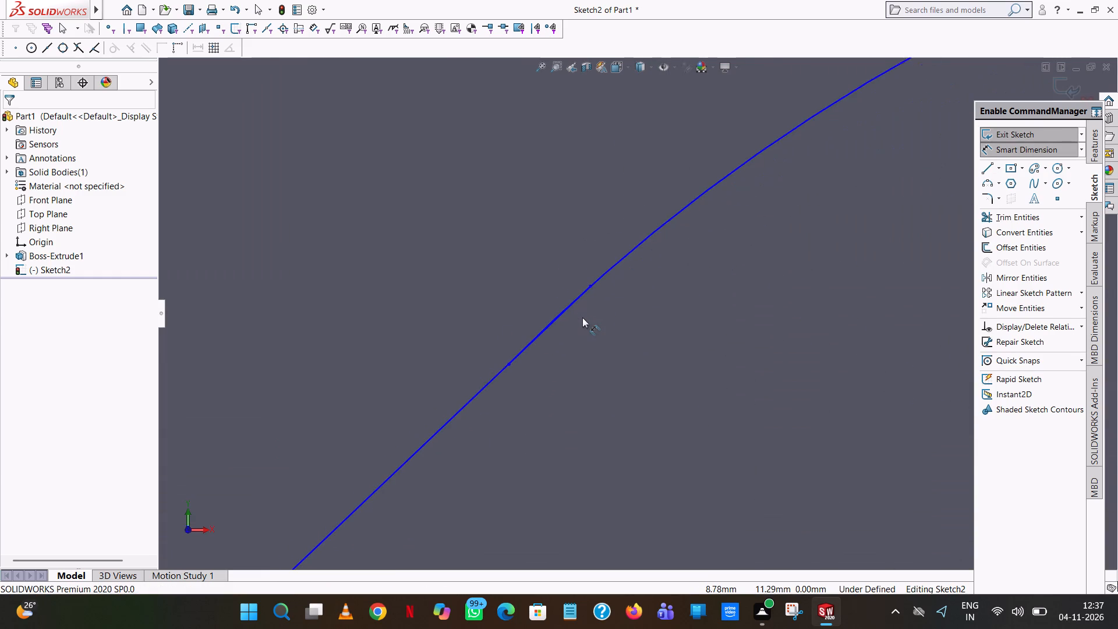
scroll(582, 317, "down", 6)
scroll(620, 282, "down", 4)
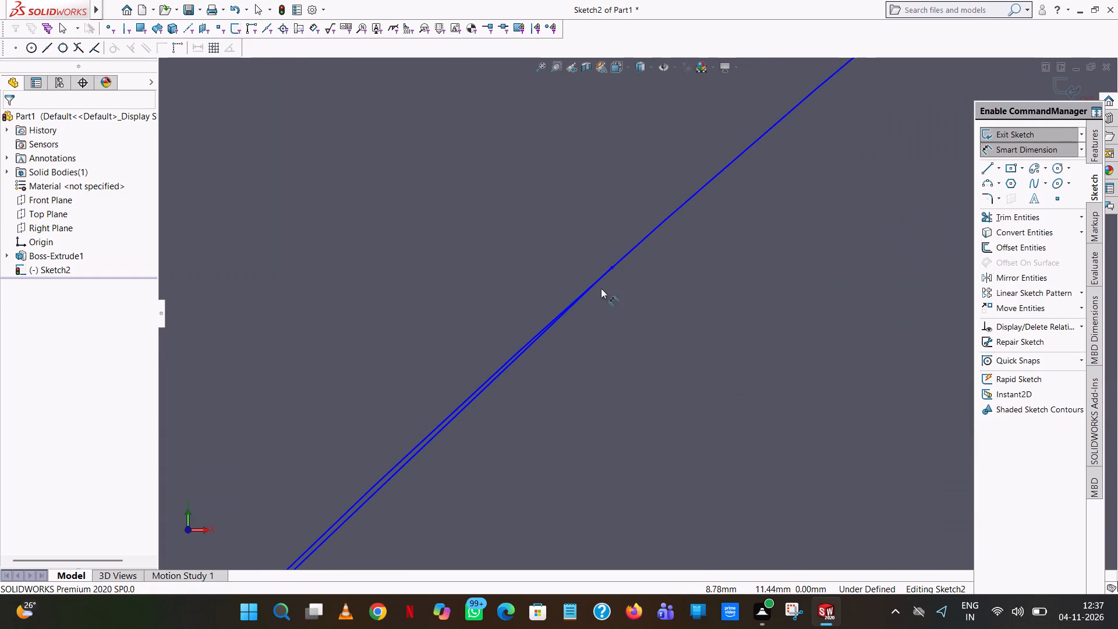
left_click(1033, 214)
scroll(586, 335, "up", 3)
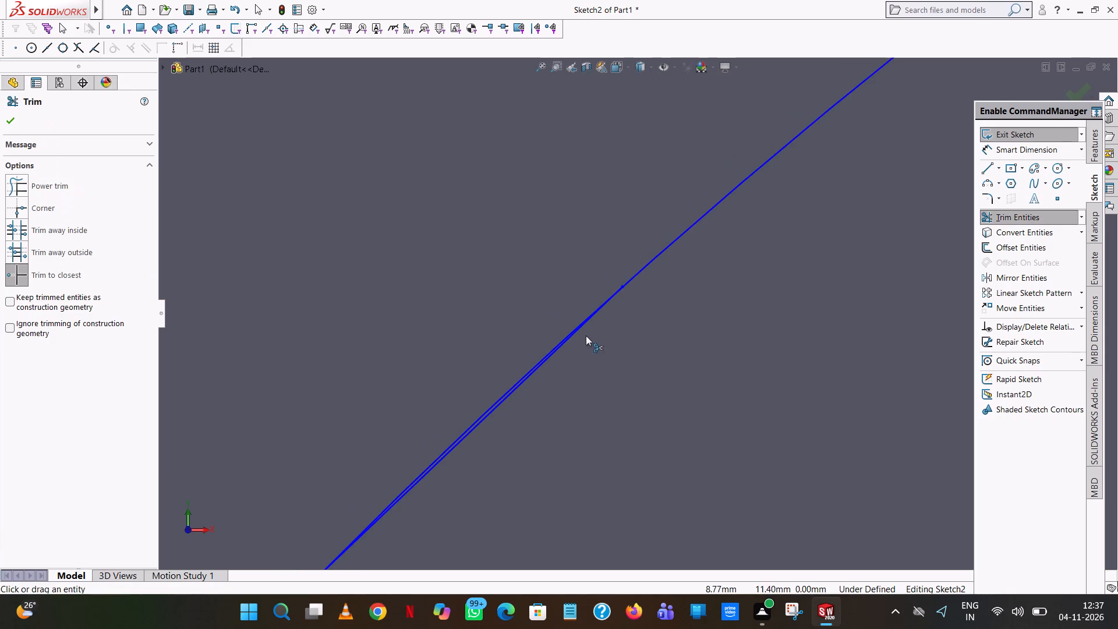
left_click(523, 381)
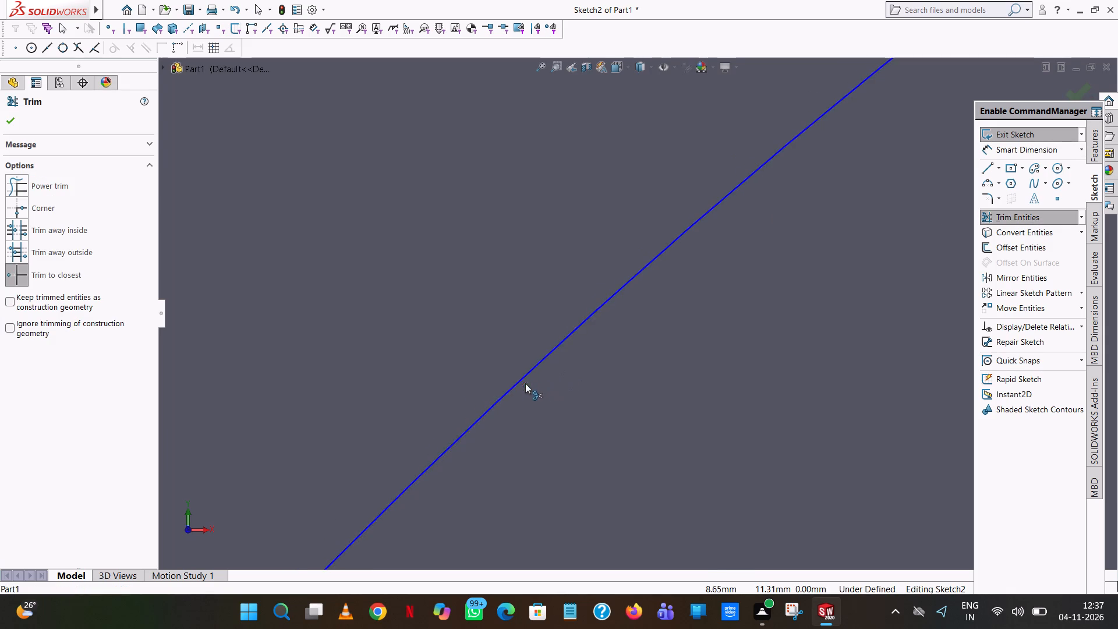
Examine the junction between the arc and the other sloping line for overlapping segments.
scroll(628, 371, "up", 20)
scroll(628, 371, "up", 9)
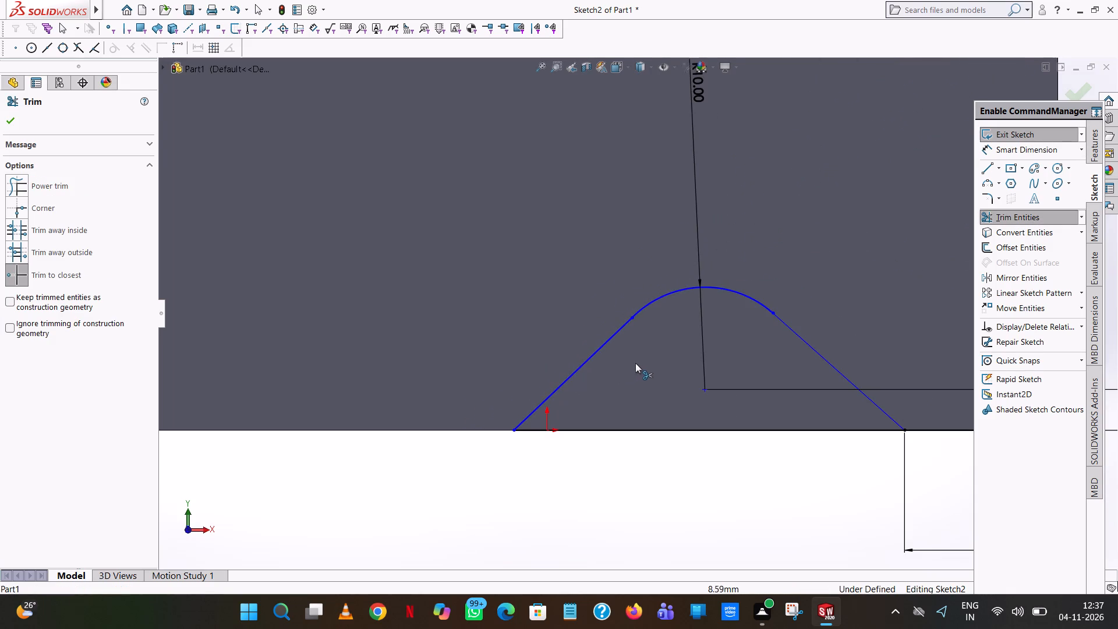
scroll(756, 324, "down", 7)
scroll(707, 278, "down", 6)
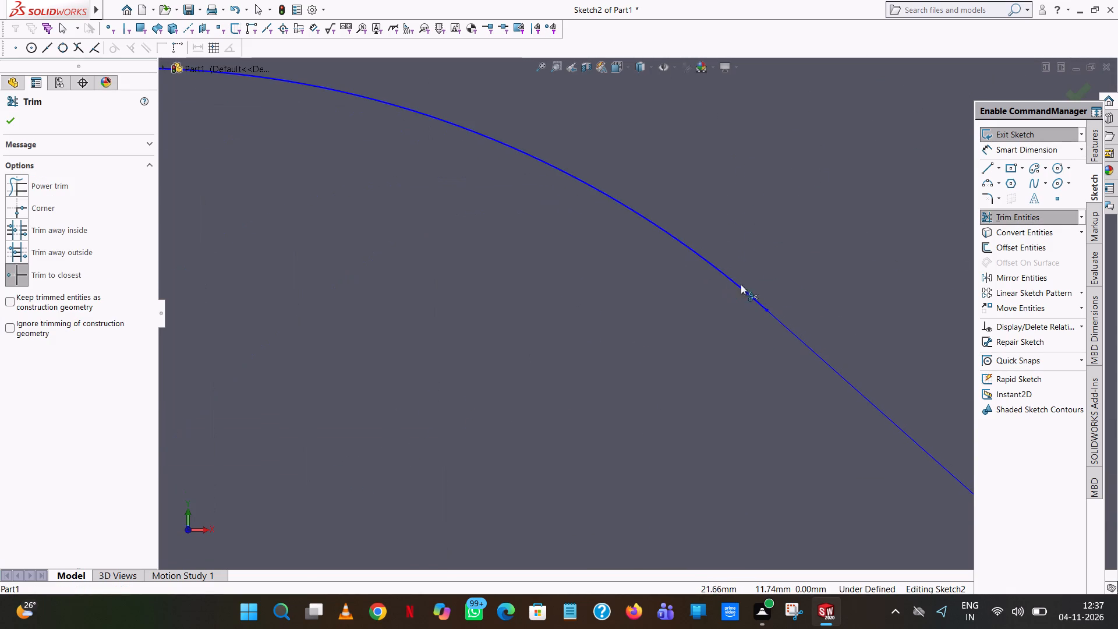
scroll(816, 300, "down", 5)
scroll(714, 299, "down", 5)
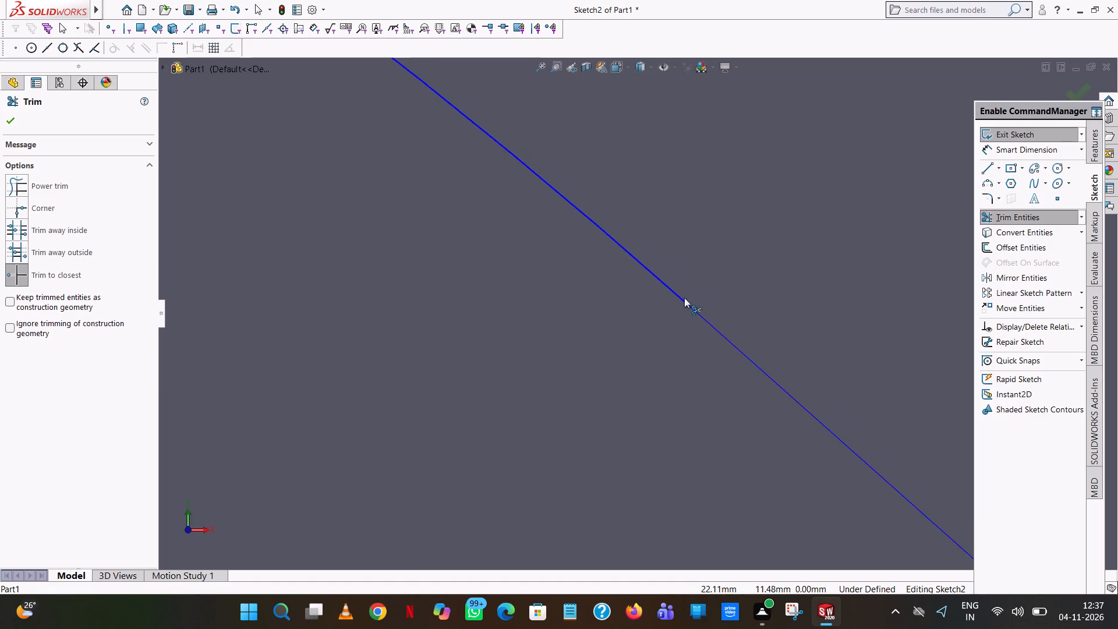
scroll(671, 292, "down", 9)
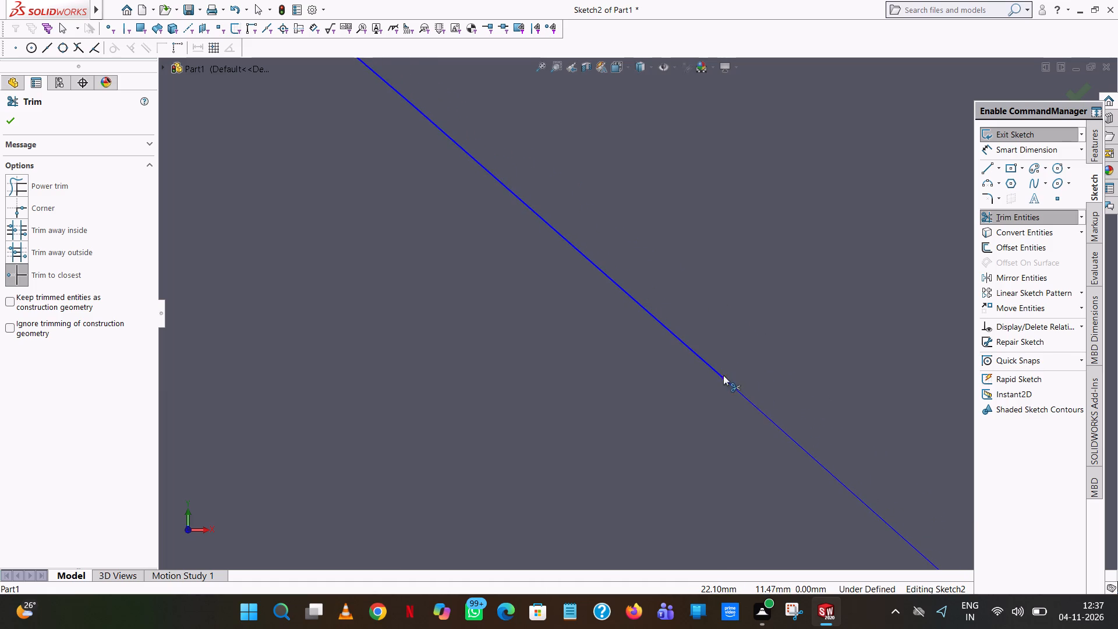
scroll(723, 375, "down", 7)
scroll(621, 300, "down", 8)
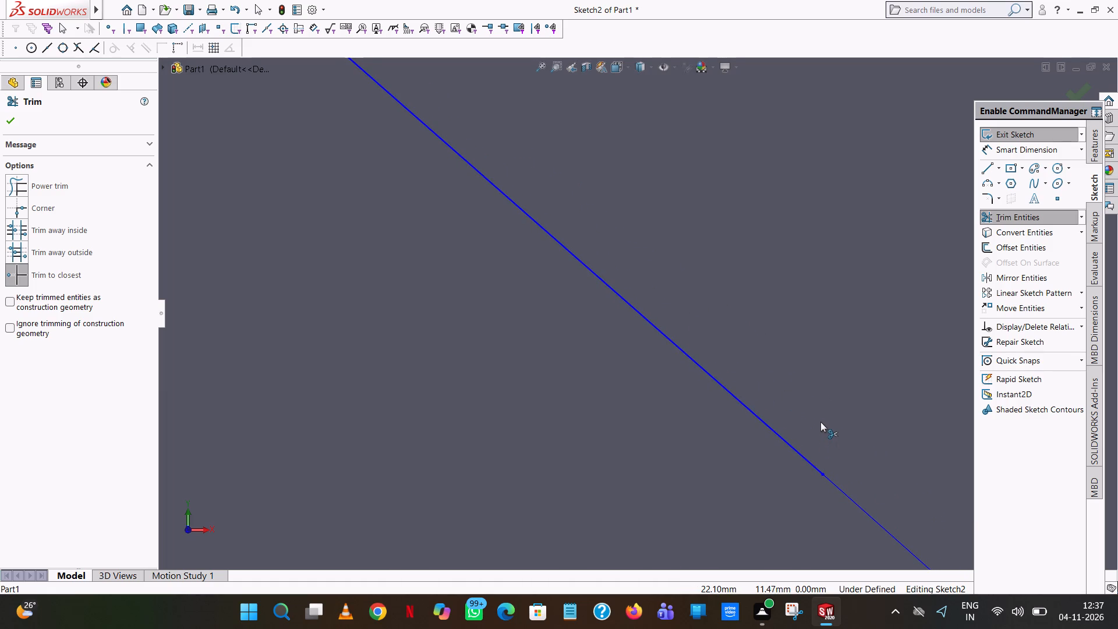
scroll(820, 420, "up", 10)
scroll(822, 415, "up", 20)
scroll(822, 415, "up", 12)
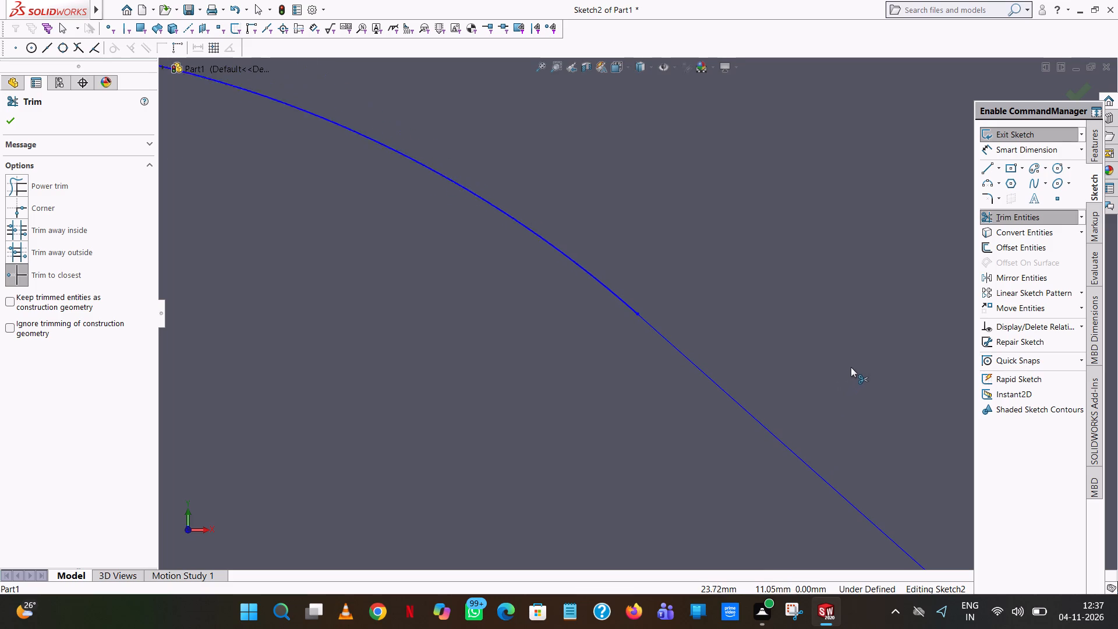
scroll(851, 367, "up", 20)
scroll(851, 367, "up", 8)
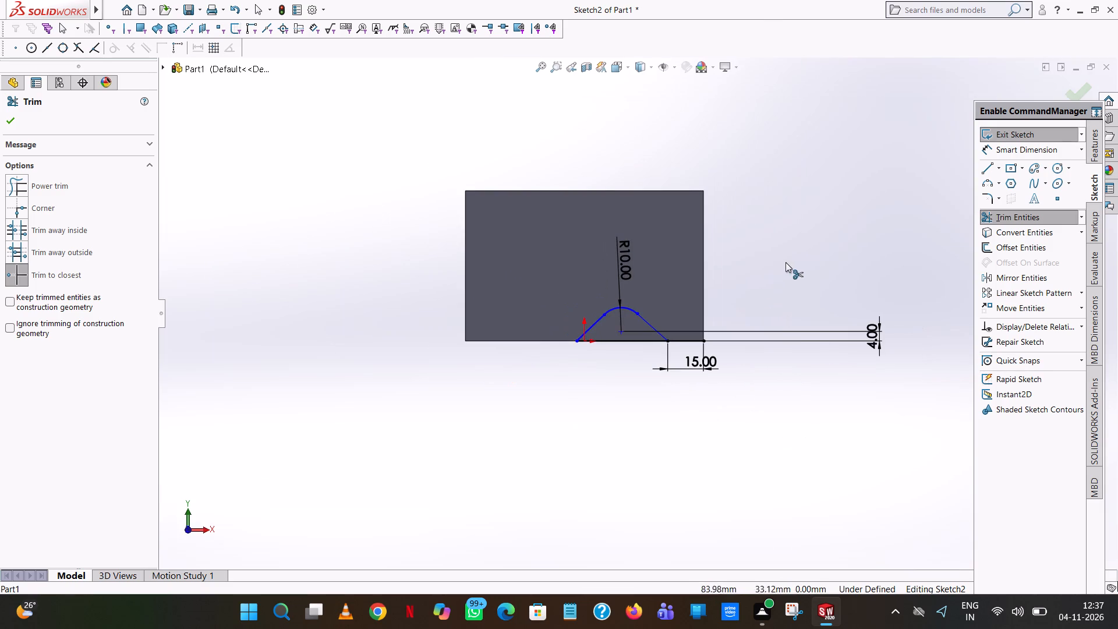
left_click(784, 262)
Cut-extrude the closed arc-and-slopes region through the block with a blind depth of 63 mm.
left_click(1095, 135)
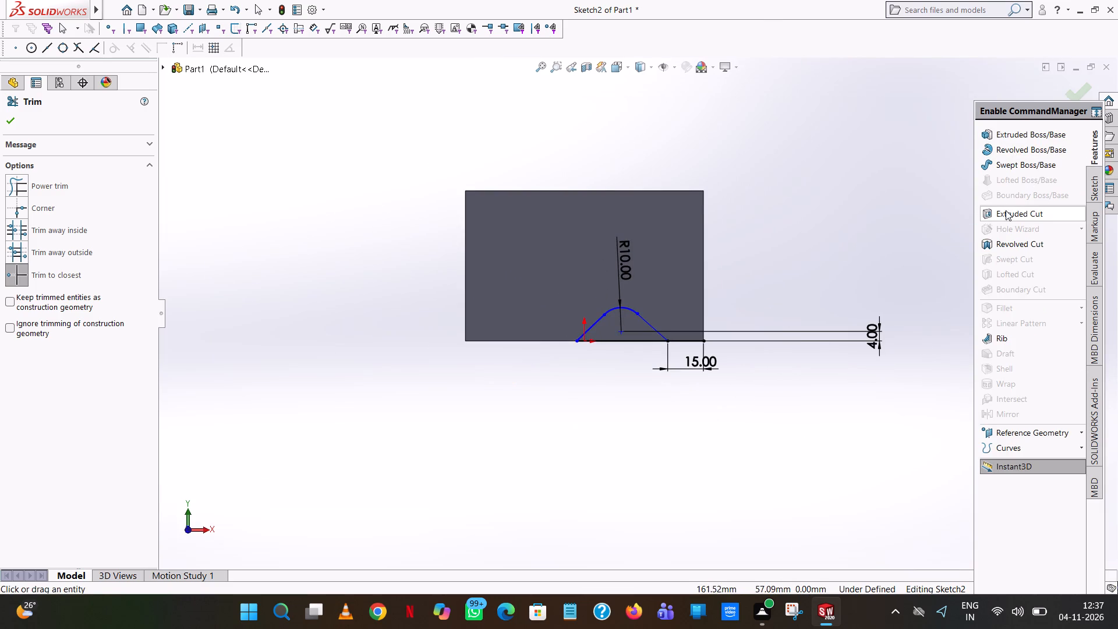
left_click(1006, 211)
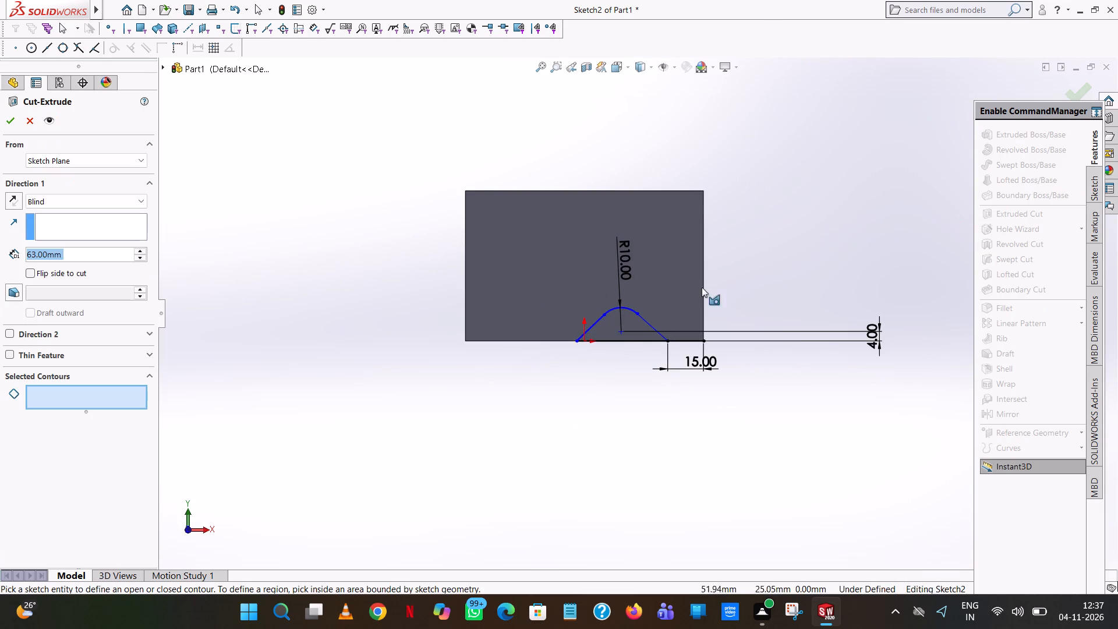
left_click(617, 330)
scroll(672, 306, "down", 5)
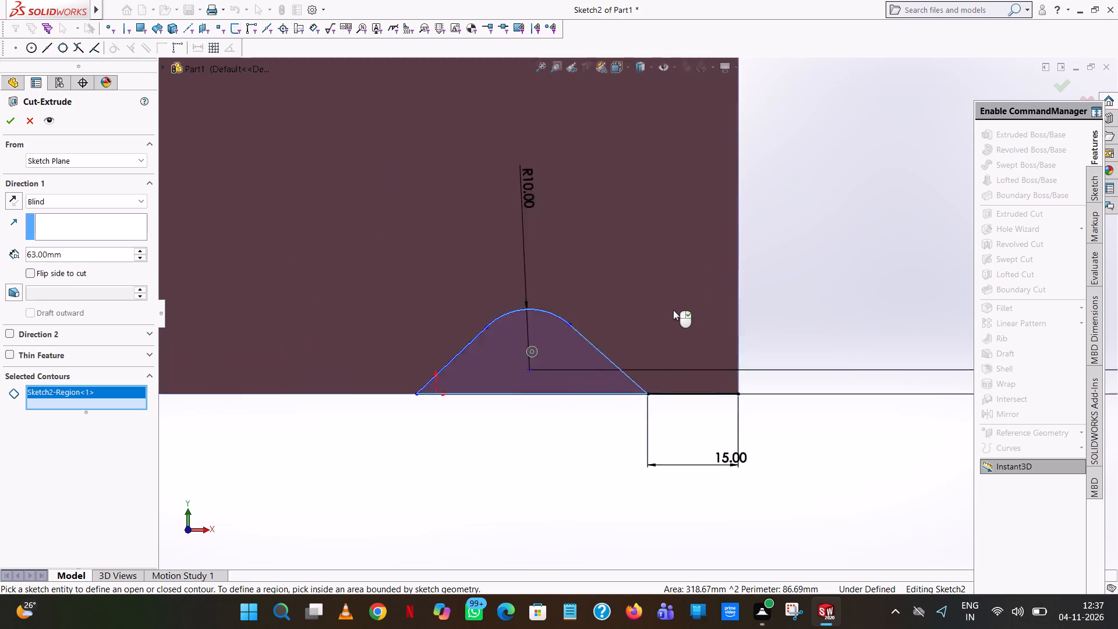
scroll(673, 310, "down", 3)
scroll(887, 278, "up", 7)
middle_click_drag(887, 278, 989, 398)
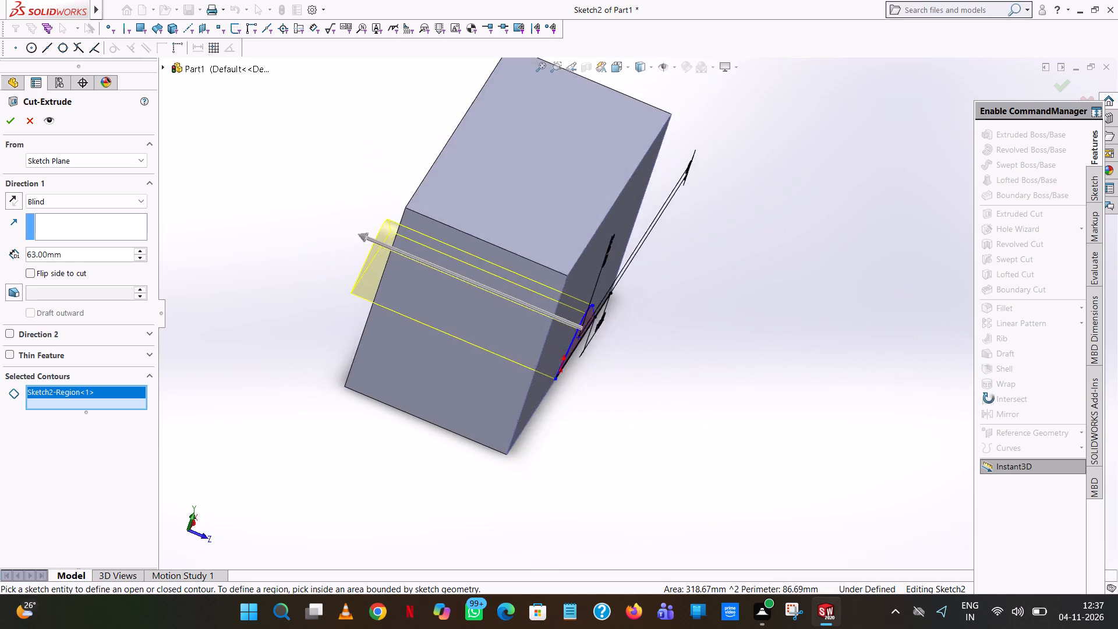
middle_click_drag(989, 398, 993, 416)
left_click(8, 123)
left_click(234, 260)
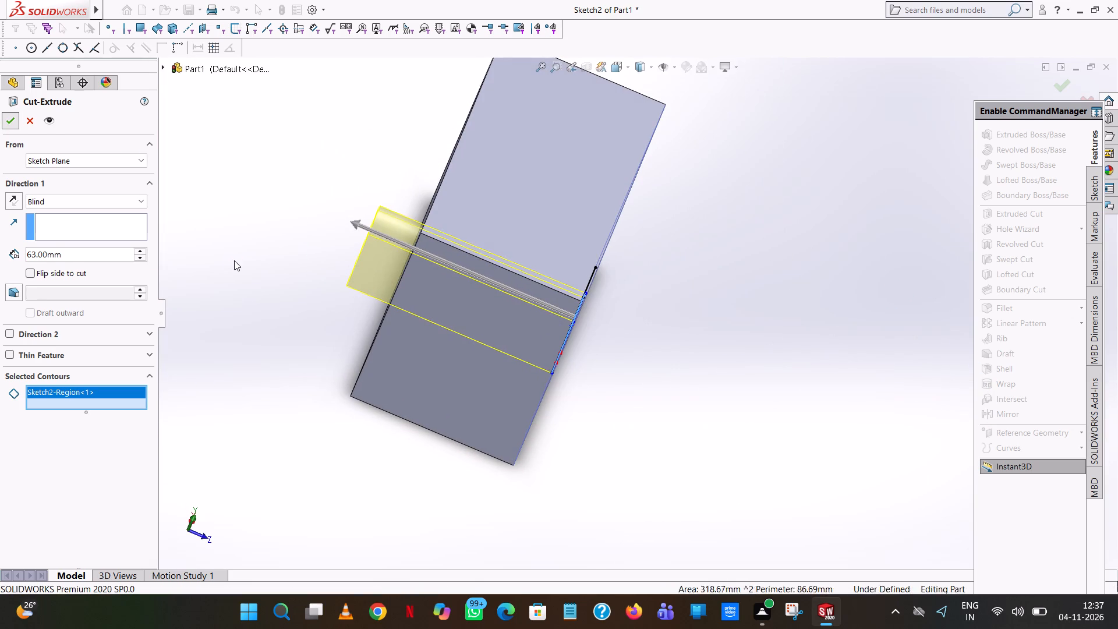
middle_click_drag(298, 317, 181, 220)
scroll(273, 289, "up", 1)
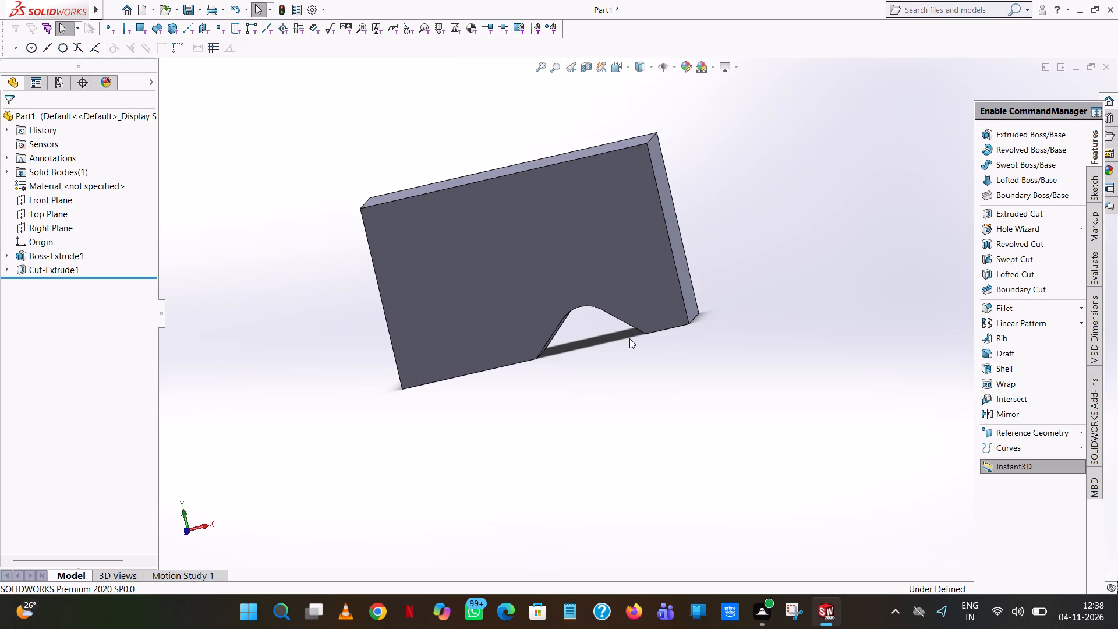
Start a new Extruded Cut sketch on the block's front face, viewed face-on.
left_click(1024, 210)
left_click(641, 207)
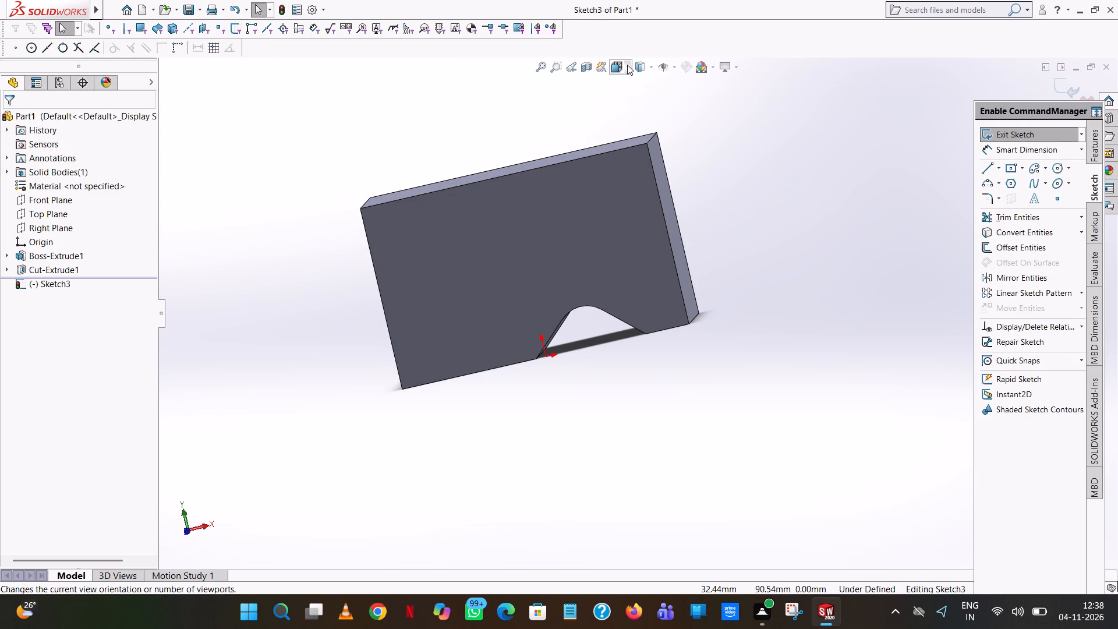
left_click(628, 65)
left_click(684, 128)
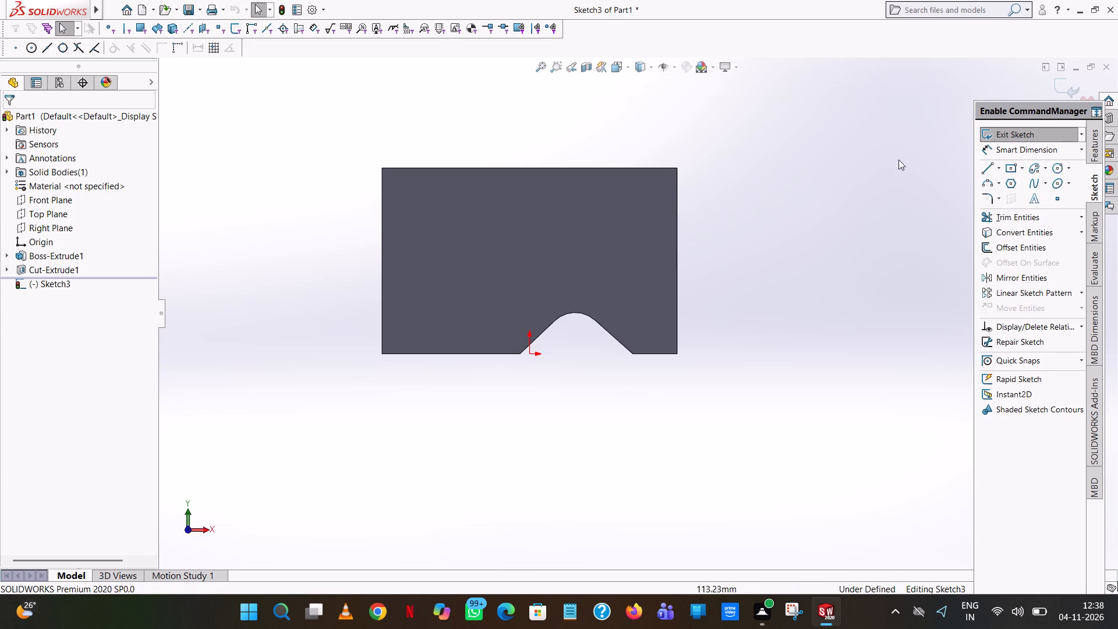
Sketch a vertical line about 36 mm long from the front face's lower corner nearest the notch, along the side edge.
left_click(986, 165)
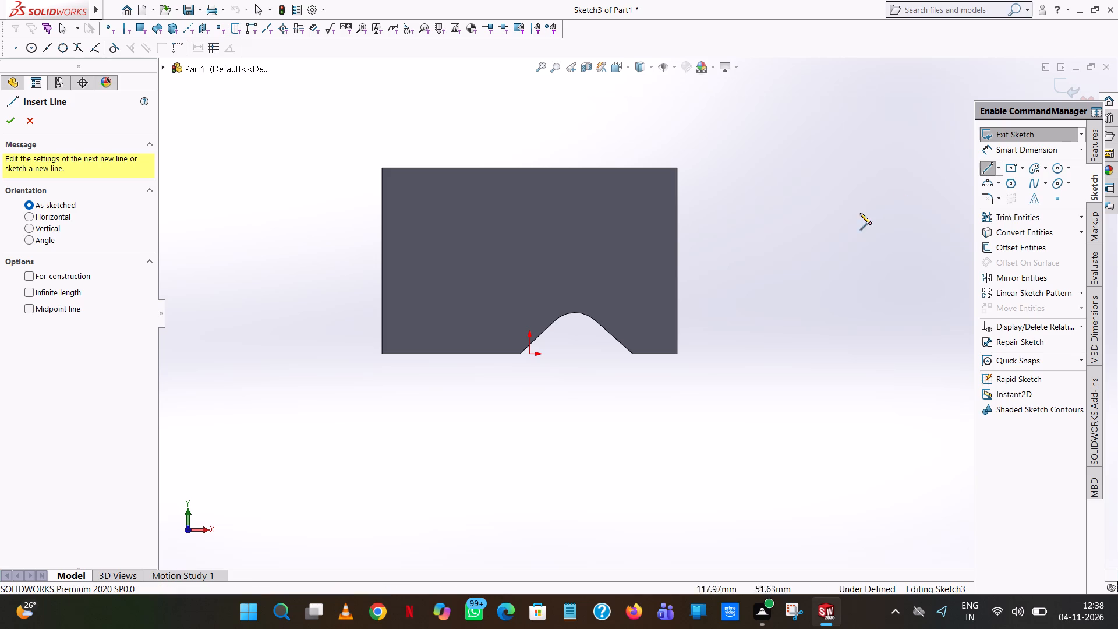
left_click(676, 352)
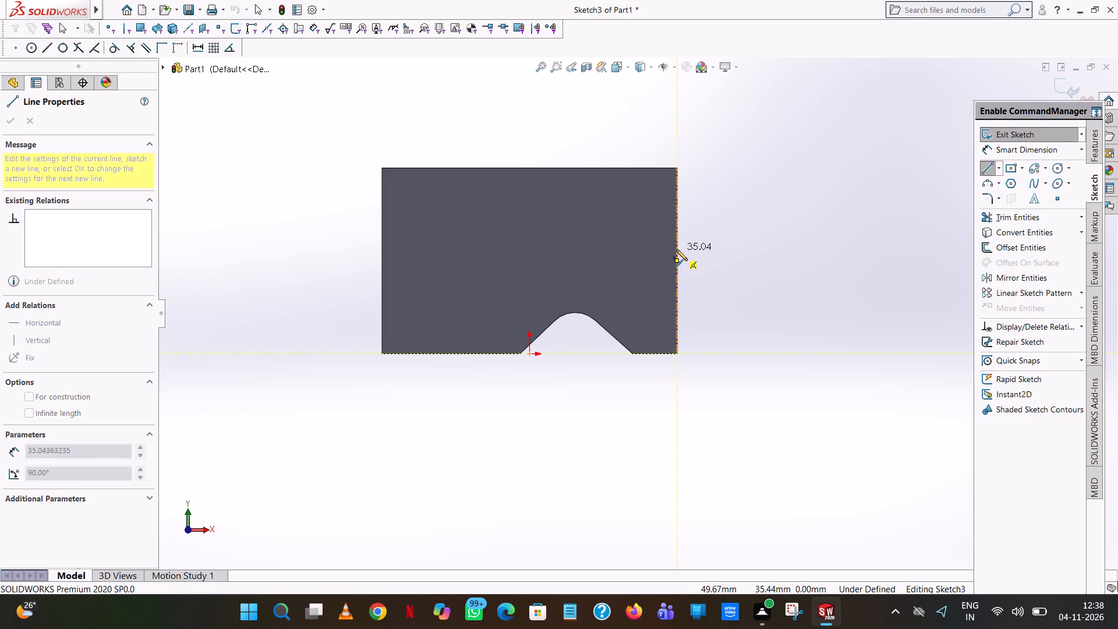
left_click(676, 249)
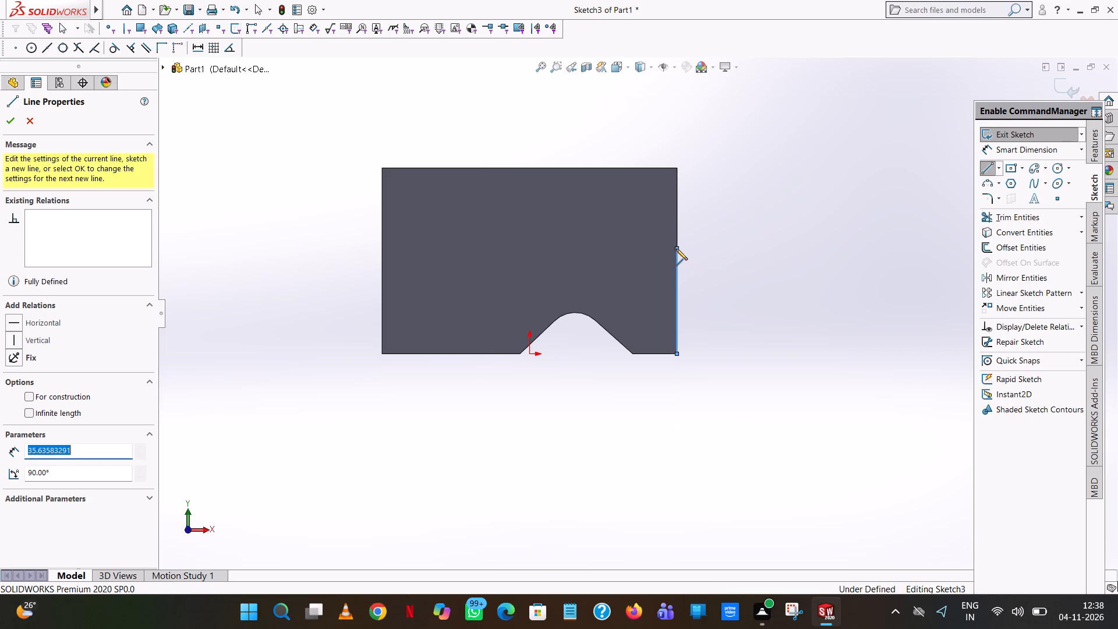
type("35")
key("Return")
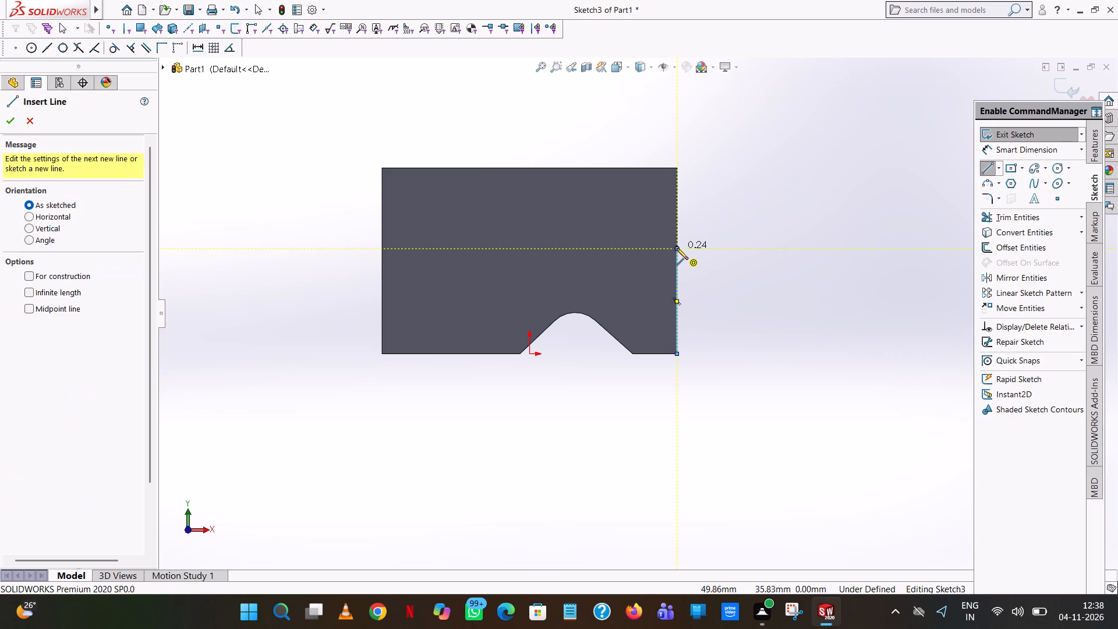
right_click(677, 248)
left_click(697, 255)
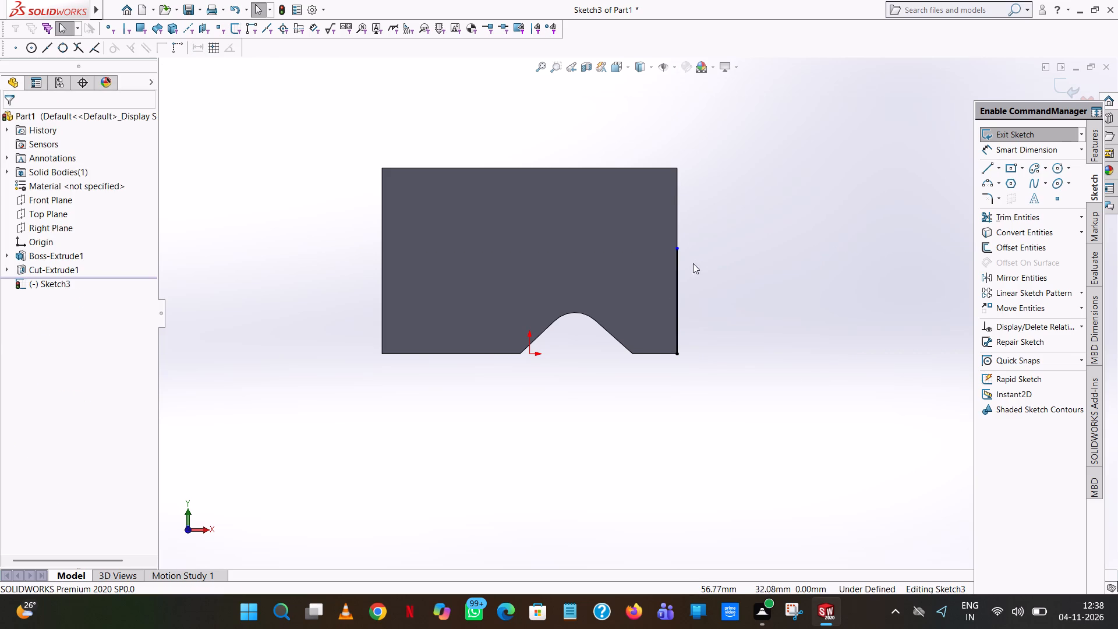
Set the vertical edge line's length to 35 mm.
left_click(677, 277)
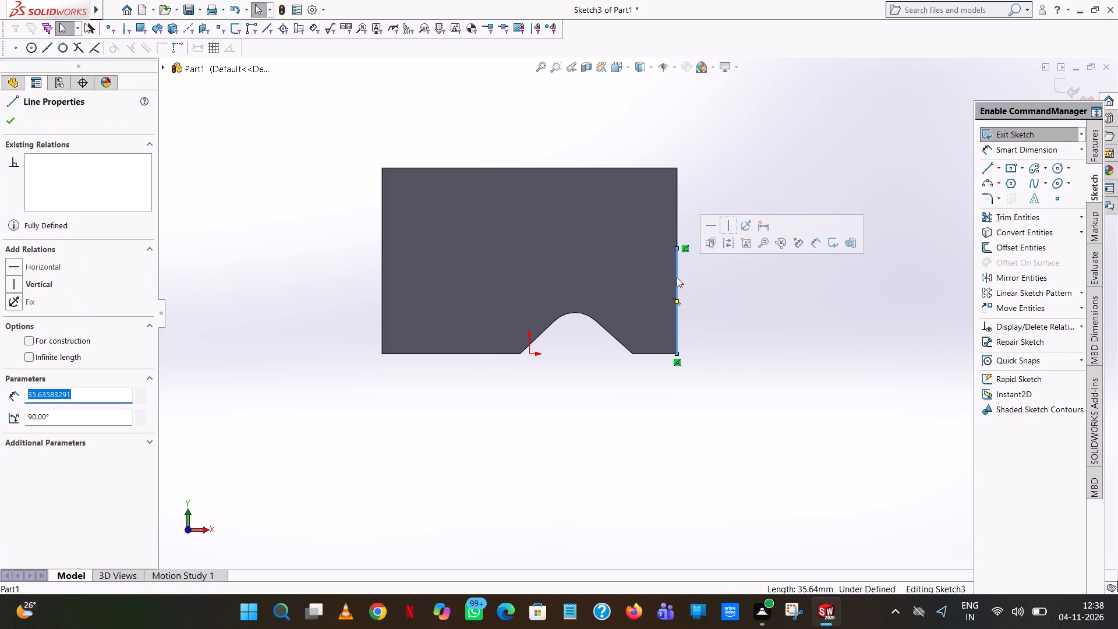
type("35")
key("Return")
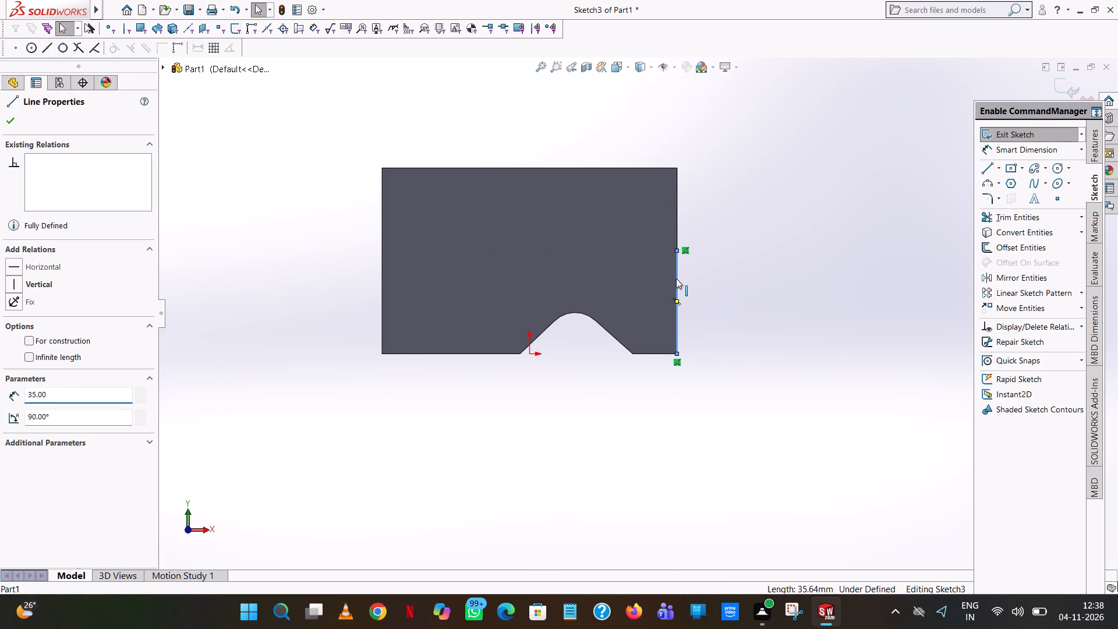
left_click(861, 212)
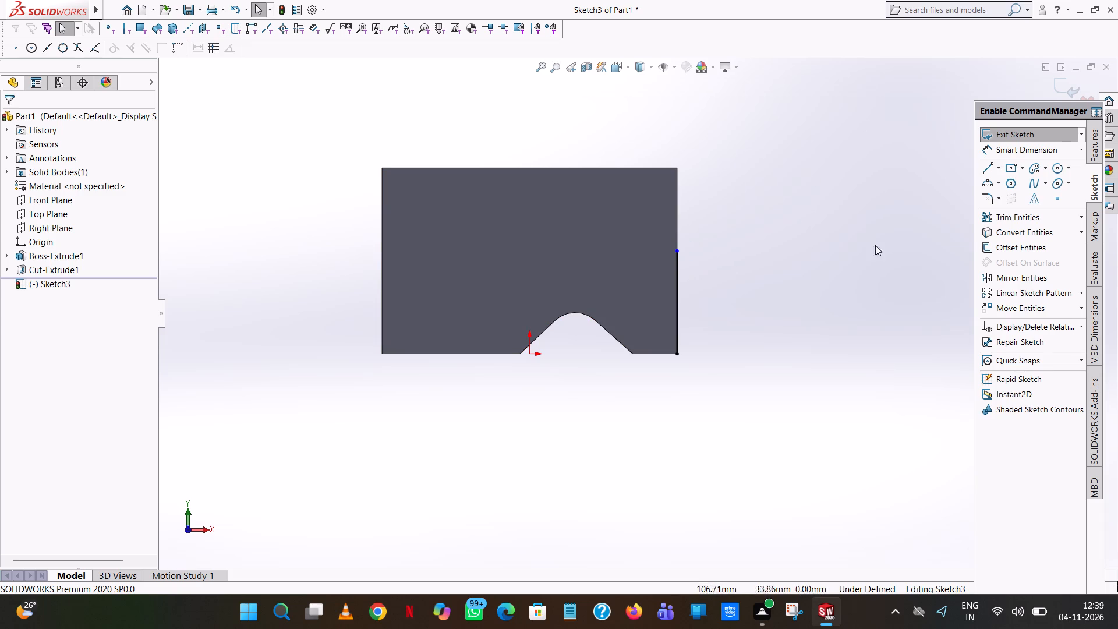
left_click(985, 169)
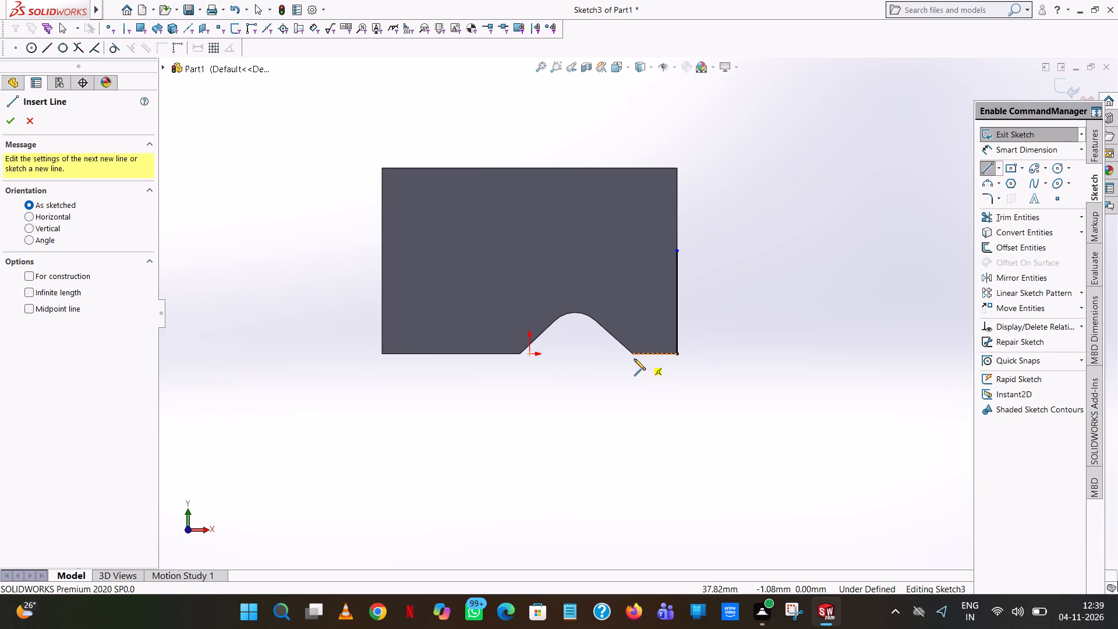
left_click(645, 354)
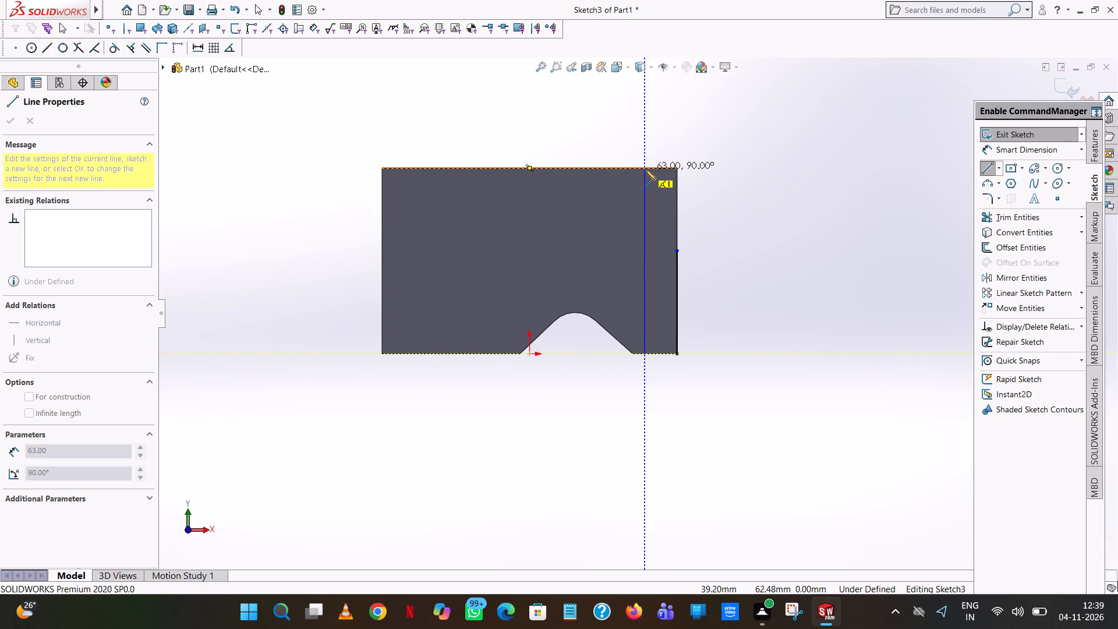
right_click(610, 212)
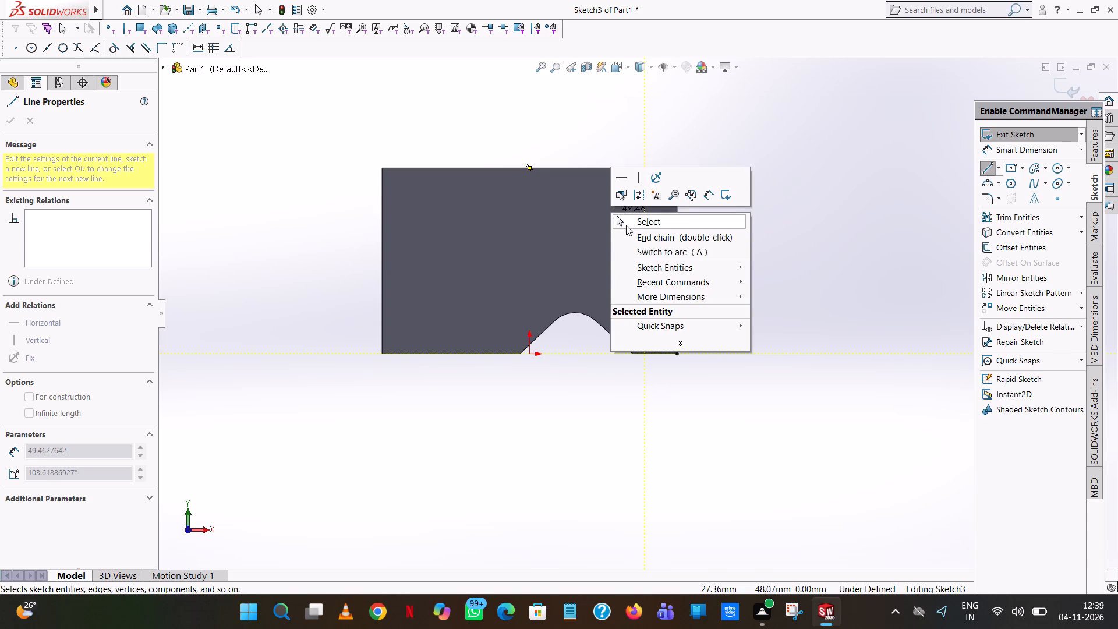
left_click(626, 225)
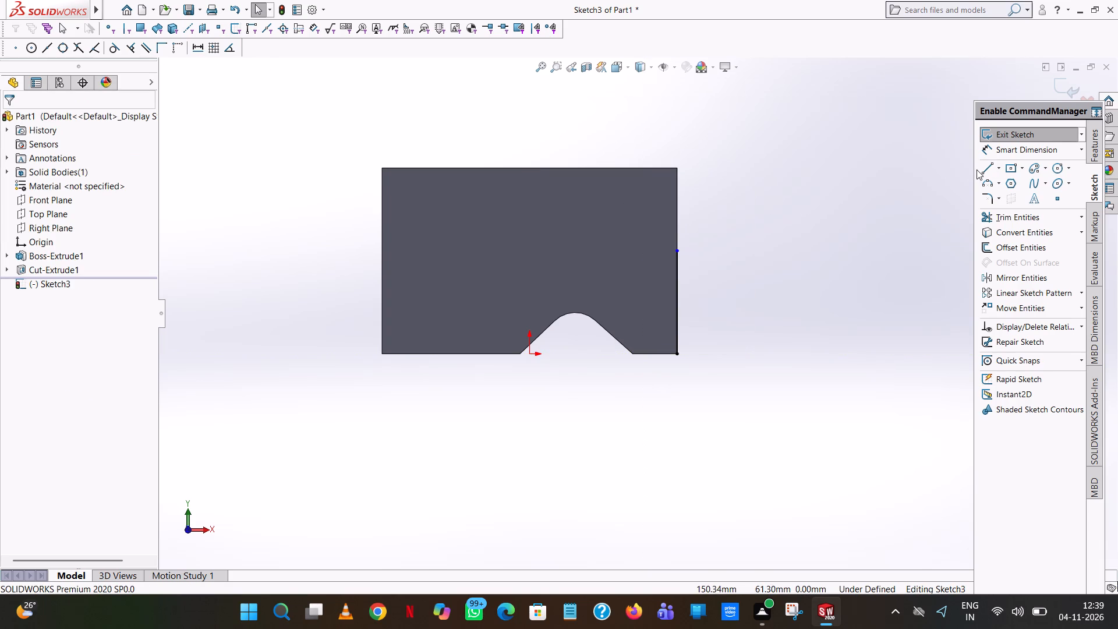
Sketch a circle of 20 mm radius centred on the upper end of the 35 mm edge line.
left_click(1060, 163)
left_click(679, 251)
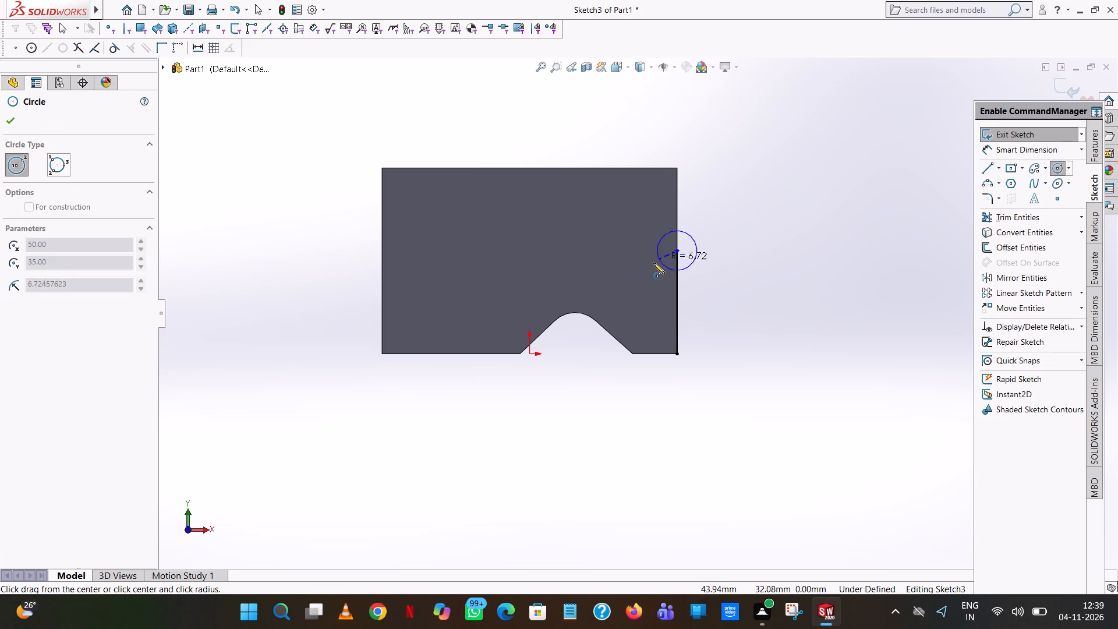
left_click(641, 271)
type("20")
key("Return")
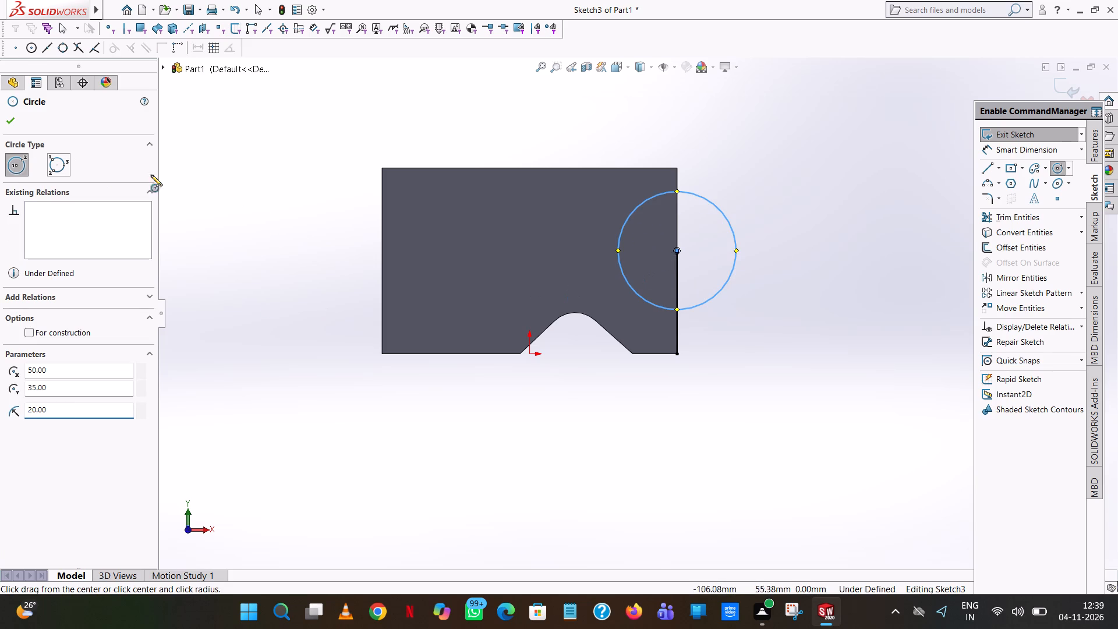
left_click(5, 115)
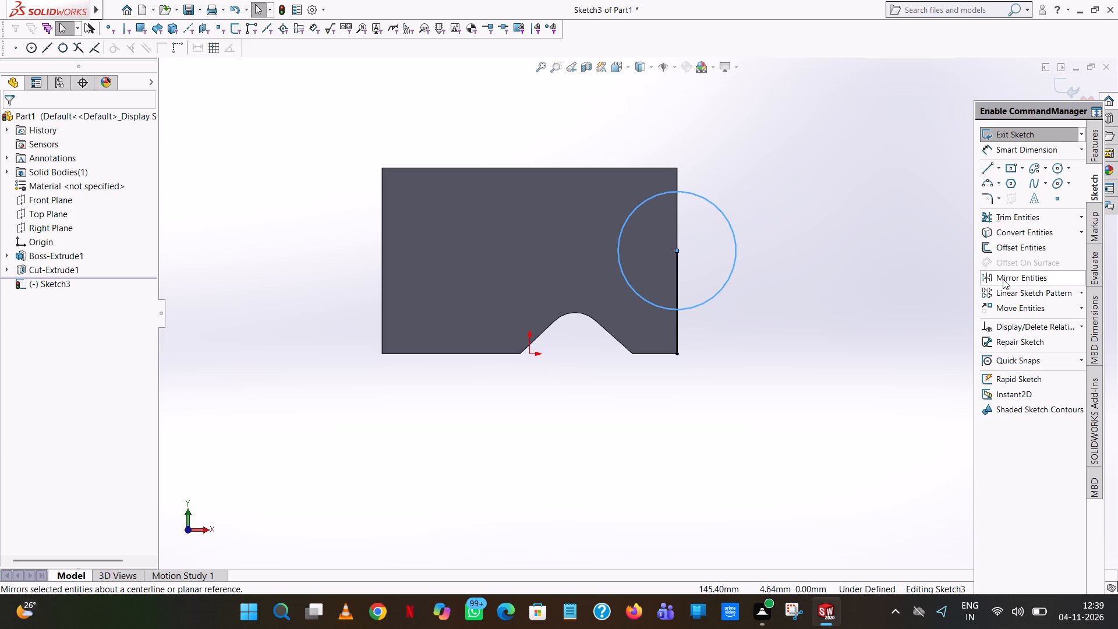
Sketch a vertical line upward from the circle's quadrant point inside the block, with its length entered as 28-15 (13 mm).
left_click(983, 167)
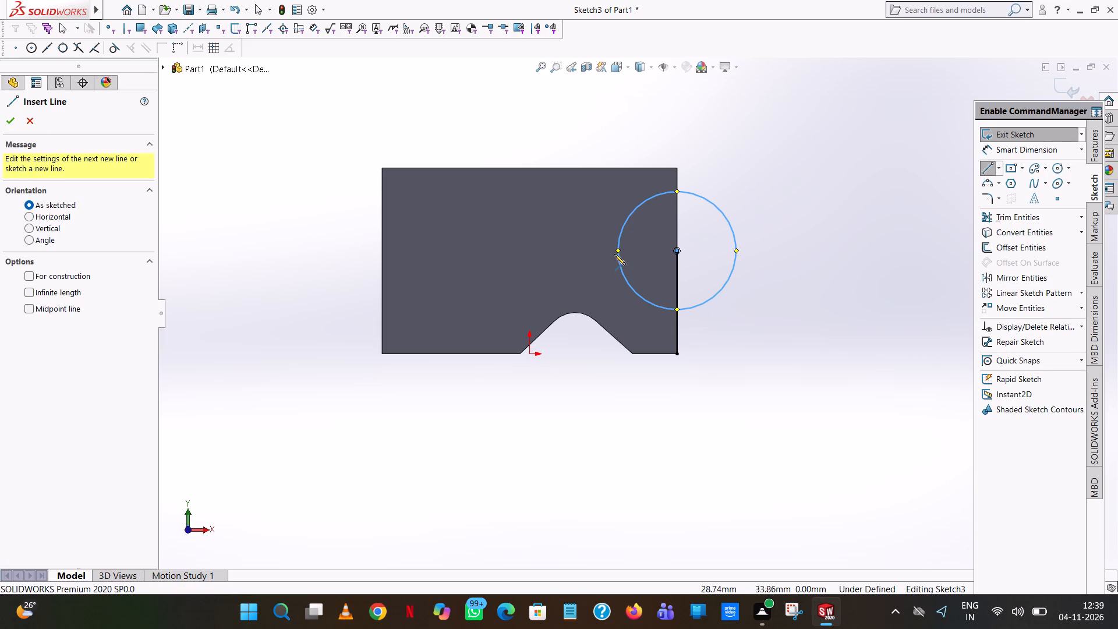
left_click(617, 250)
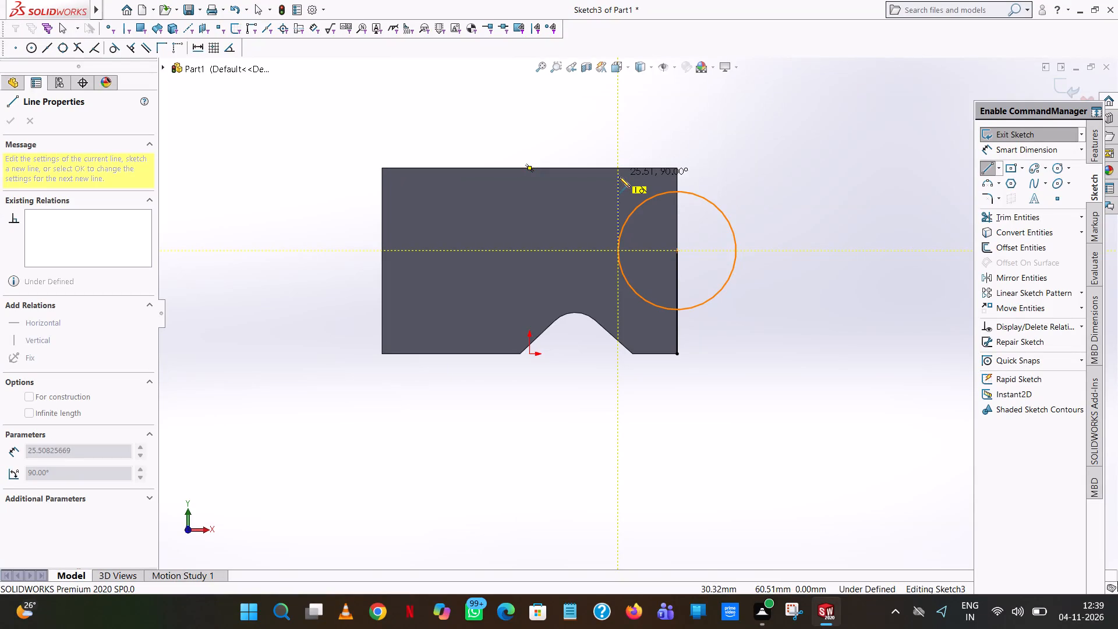
left_click(619, 176)
type("28-15")
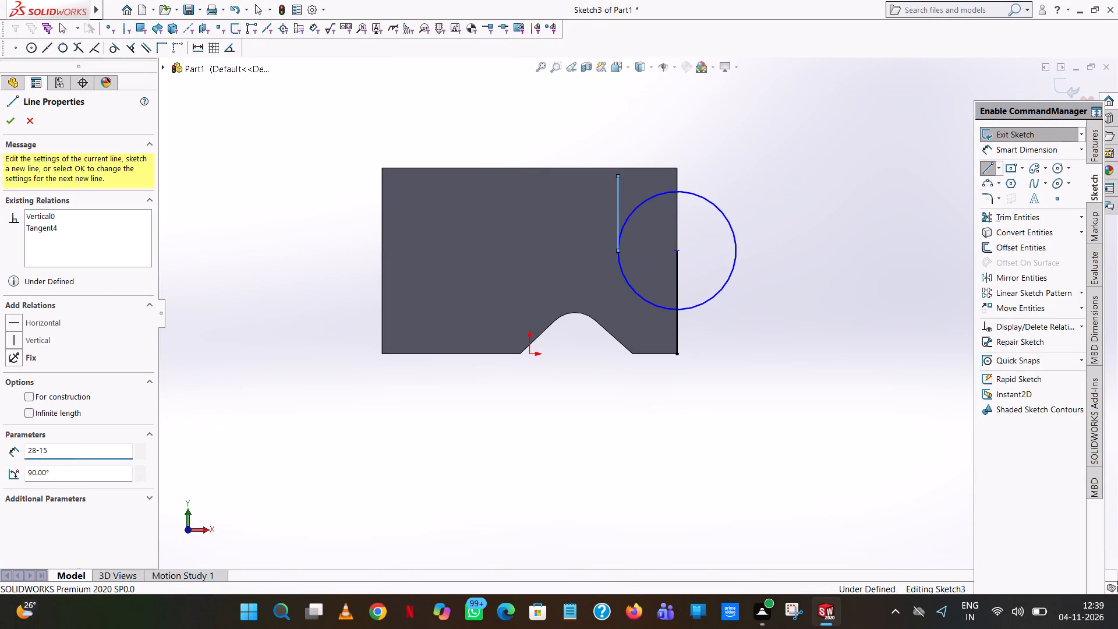
key("Return")
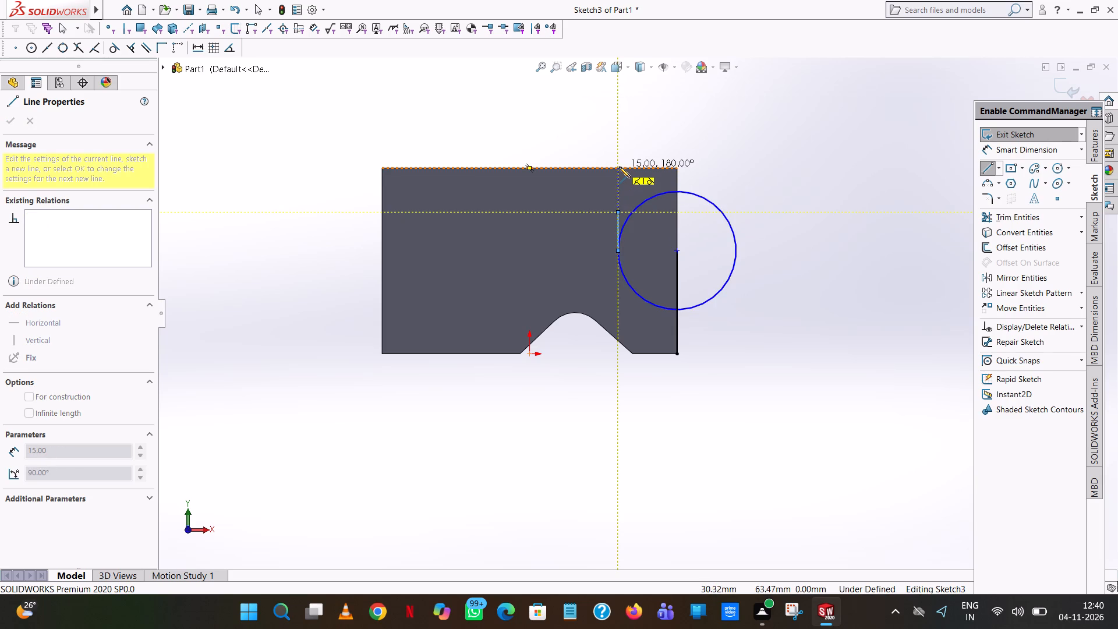
right_click(619, 167)
left_click(643, 182)
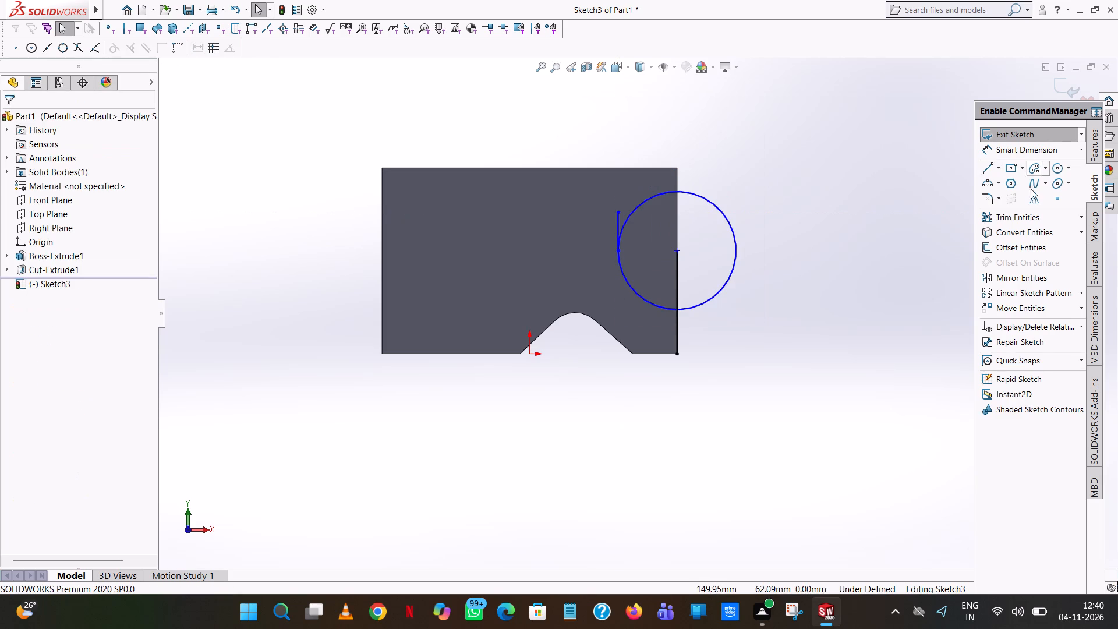
Trim the circle down to the lower quarter arc inside the block, between the short vertical line and the side edge.
left_click(1025, 214)
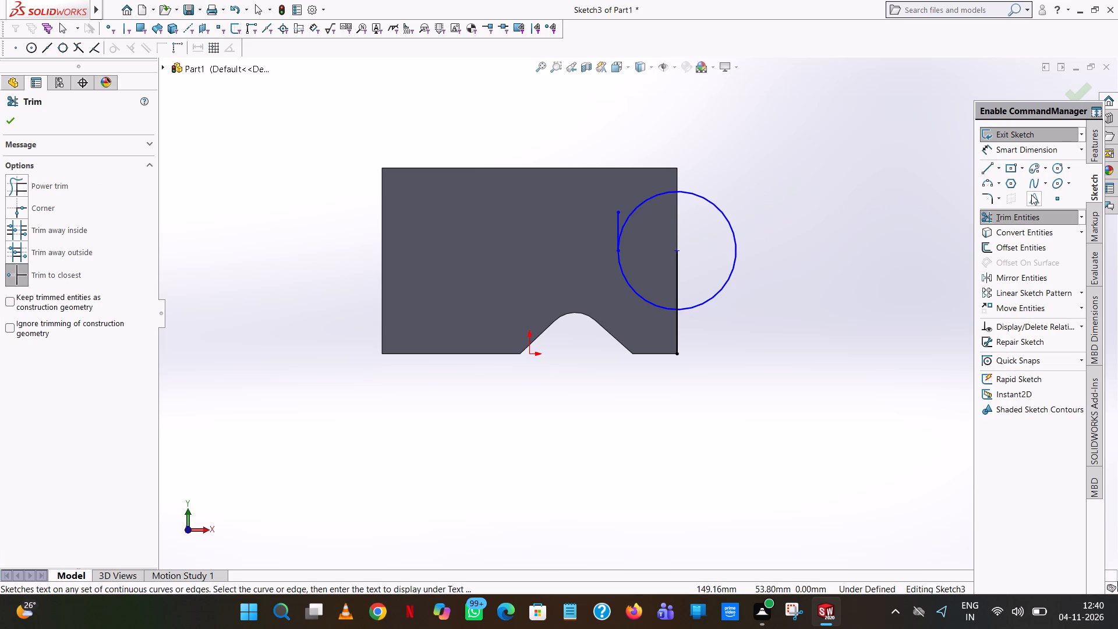
left_click(712, 207)
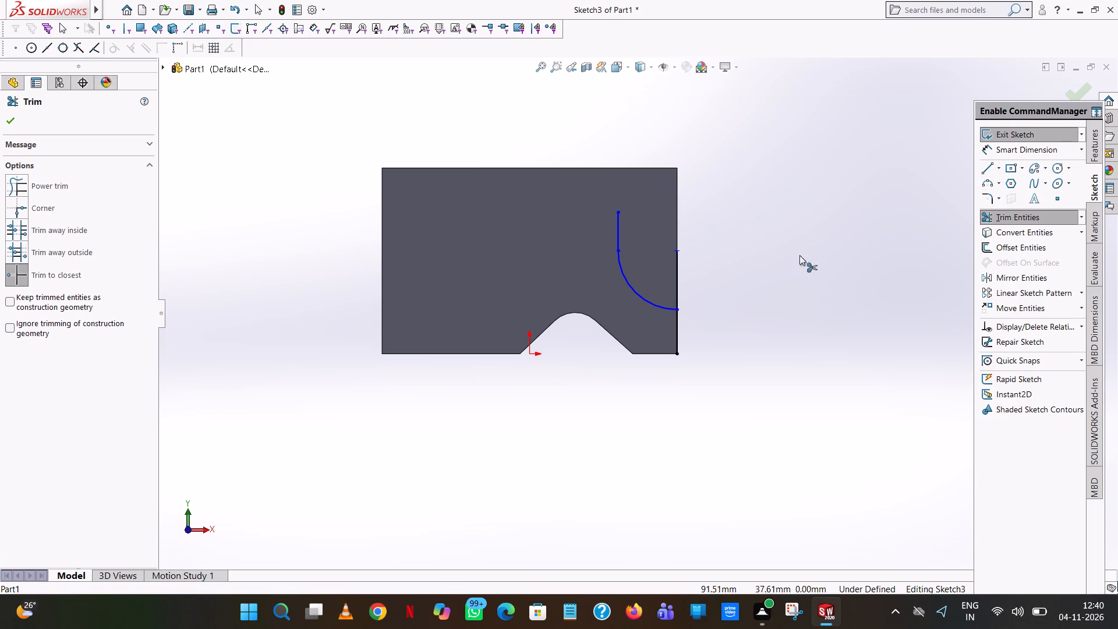
left_click(8, 116)
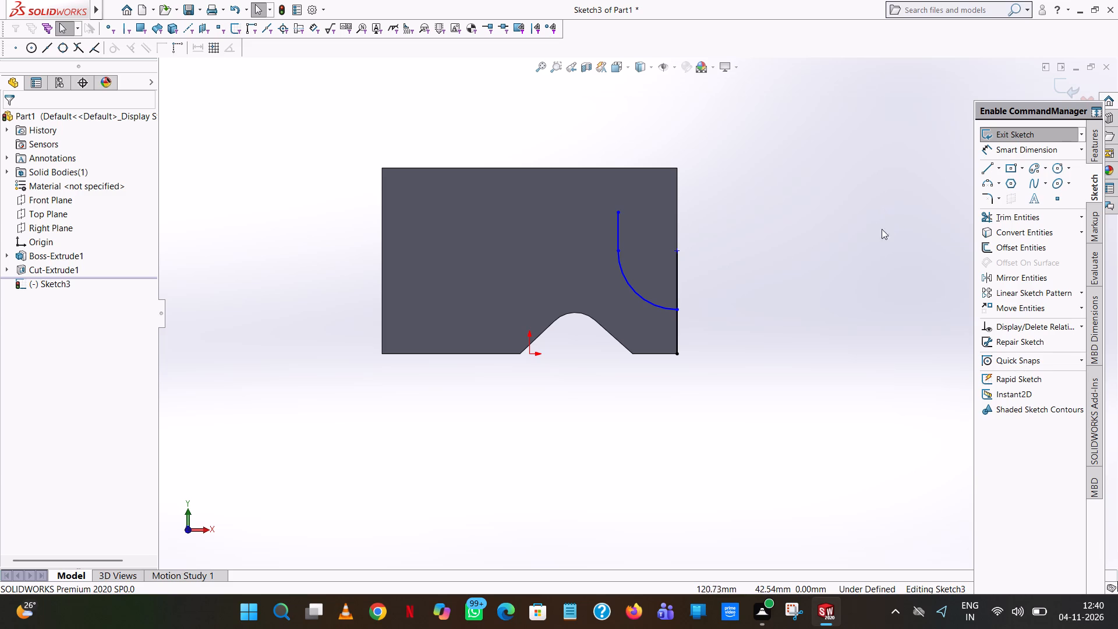
left_click(858, 234)
Close the profile with lines about 18 mm up past the block's top edge, 20 mm across, and down to the arc's centre.
left_click(989, 170)
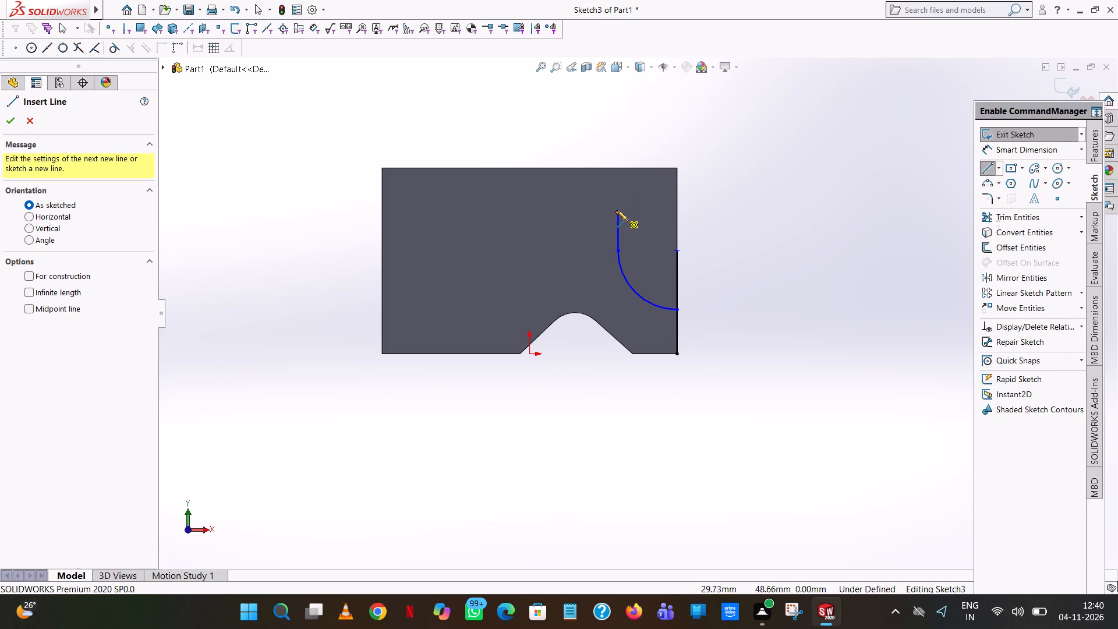
left_click(617, 213)
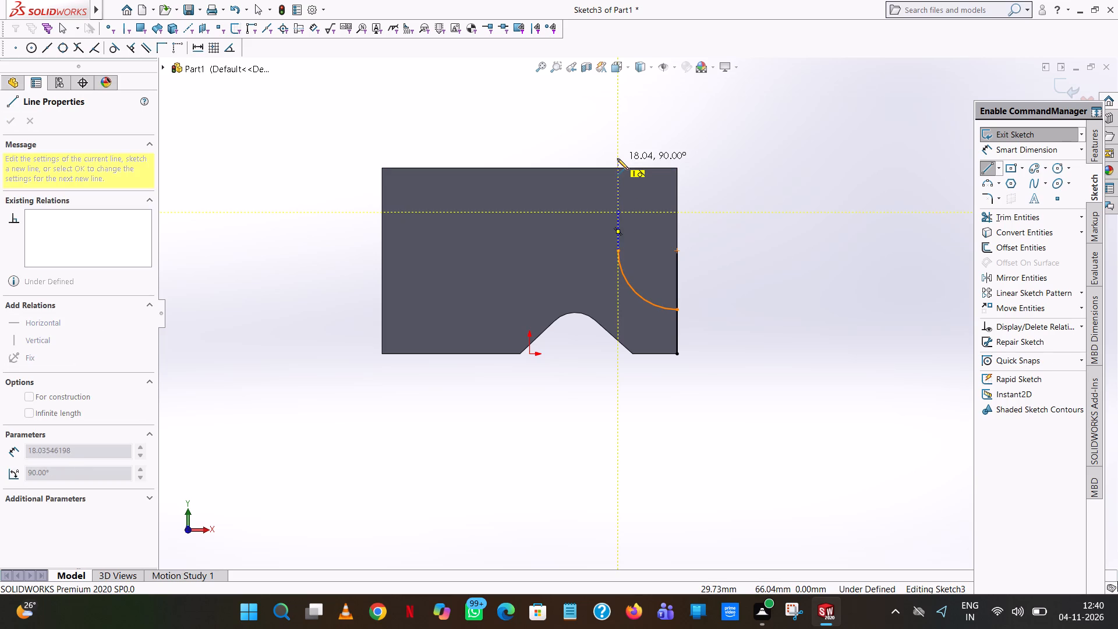
left_click(617, 158)
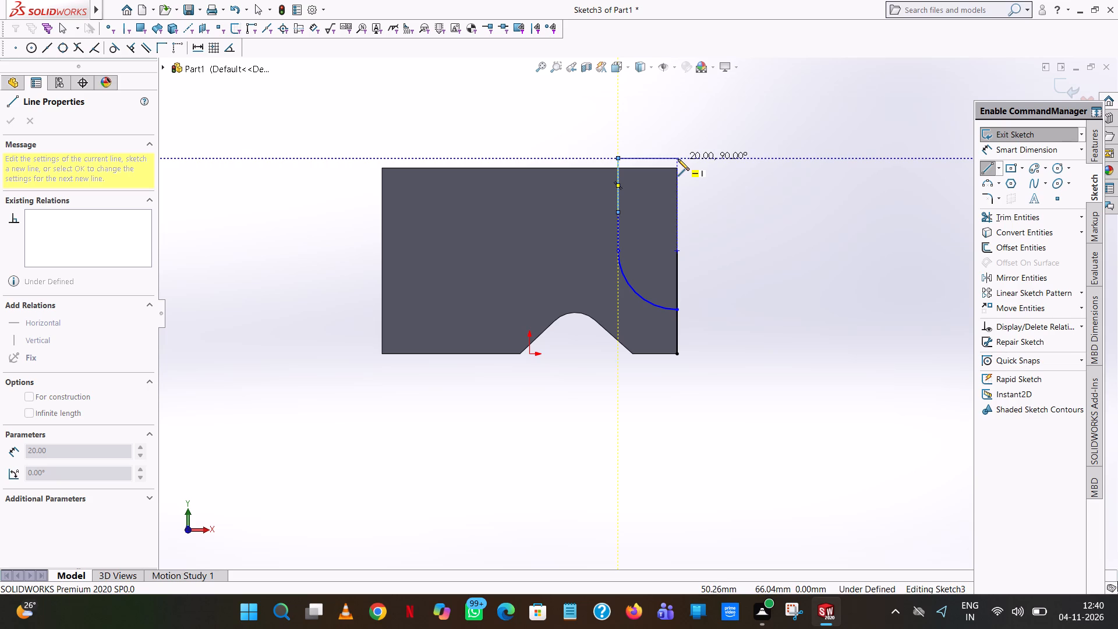
left_click(678, 159)
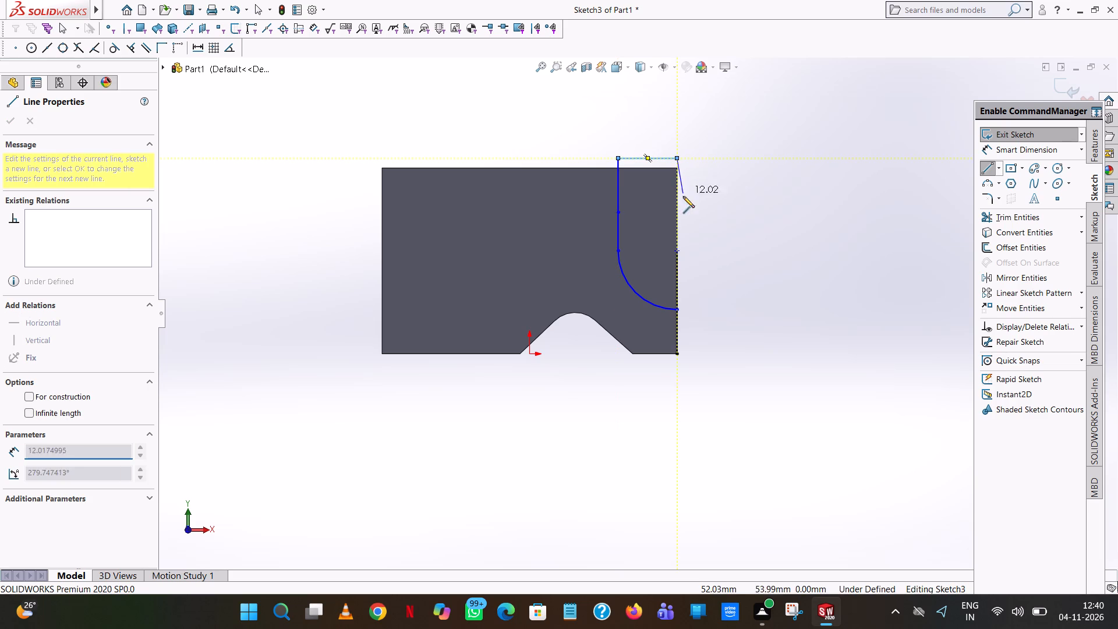
left_click(675, 252)
right_click(675, 252)
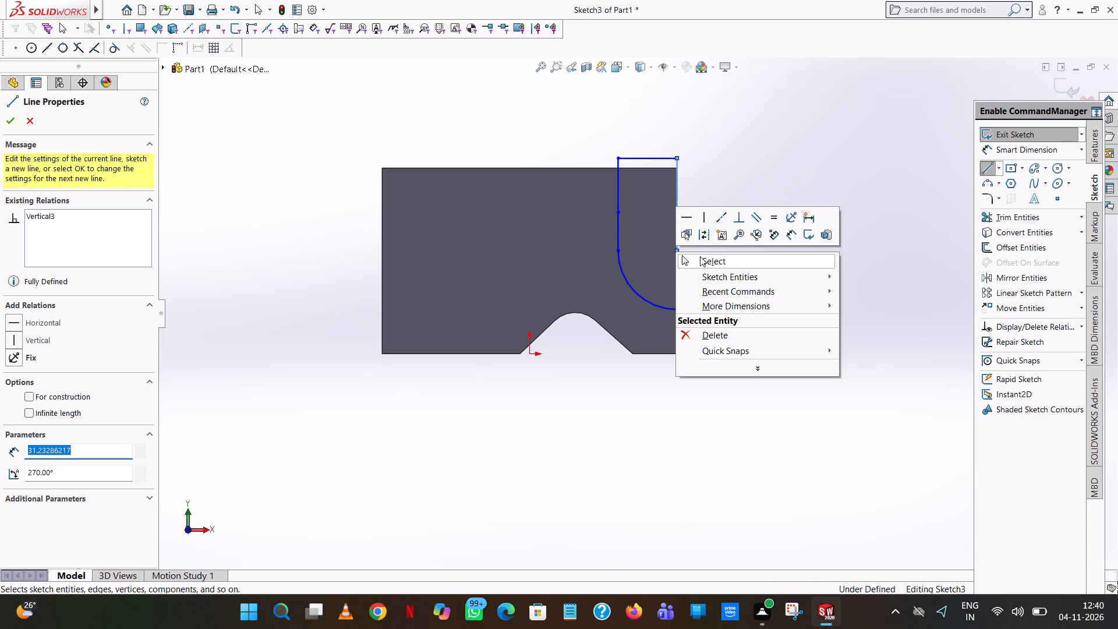
left_click(707, 259)
left_click(773, 200)
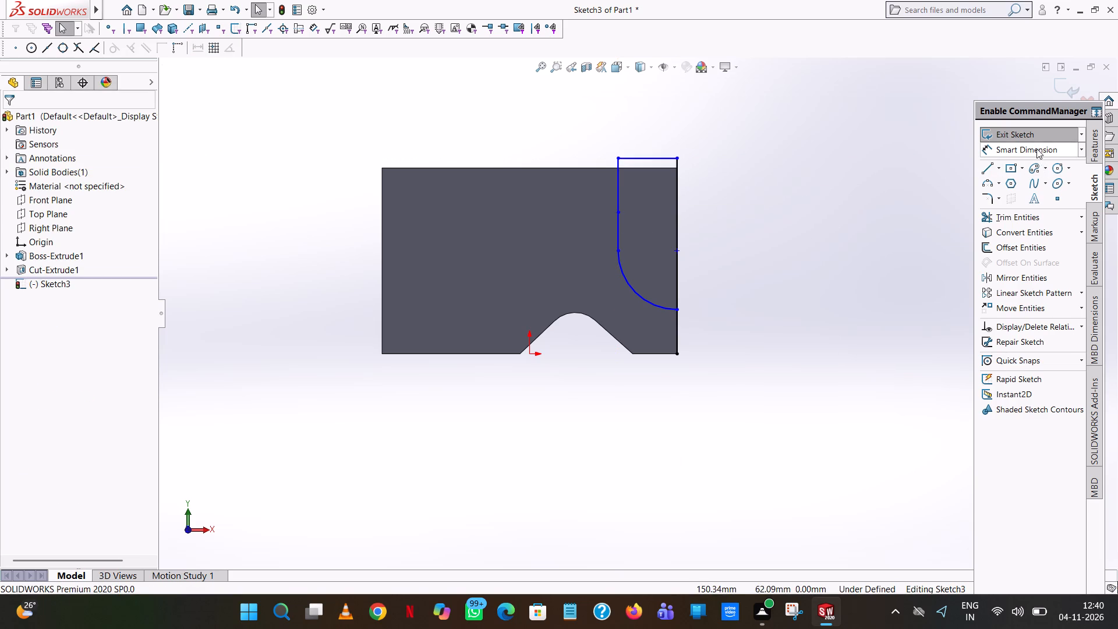
Add a radius dimension to the quarter arc.
left_click(1036, 149)
left_click(652, 302)
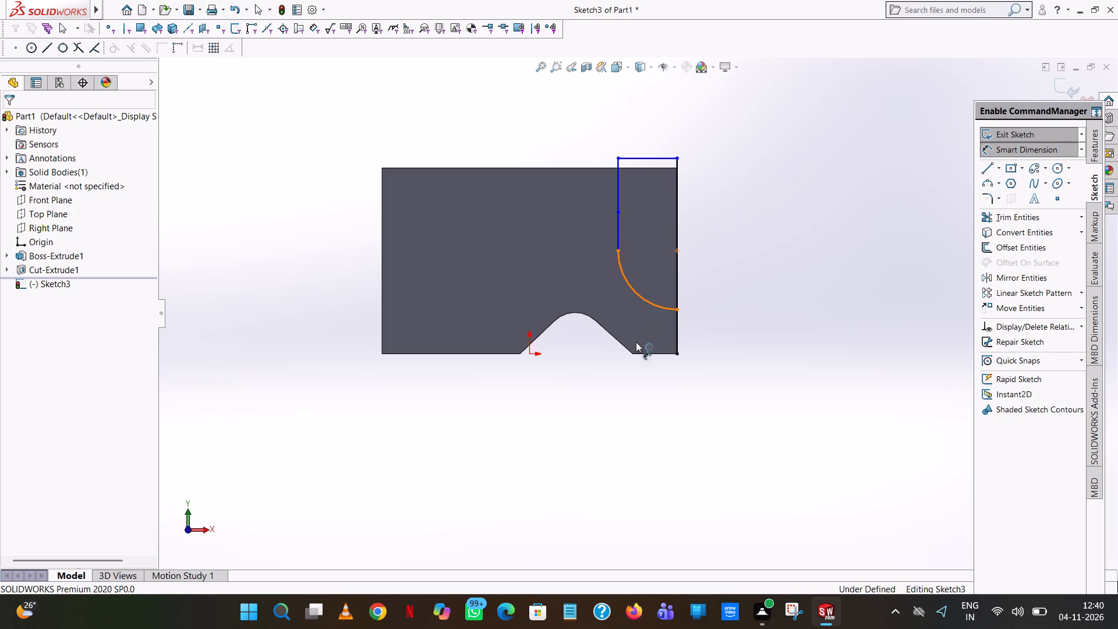
left_click(609, 412)
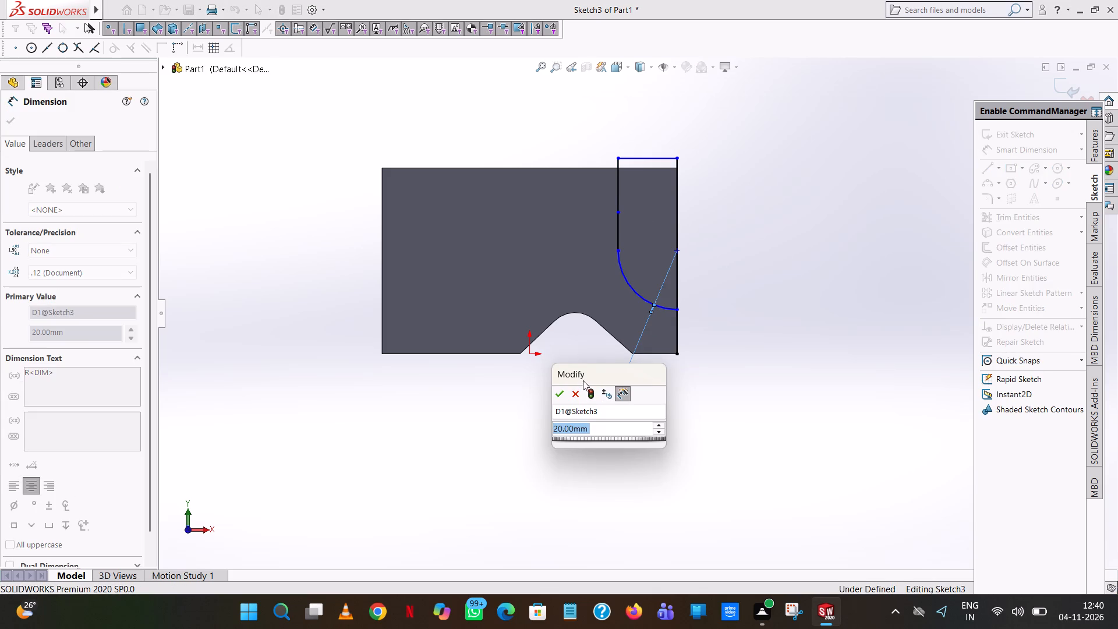
left_click(560, 392)
left_click(452, 426)
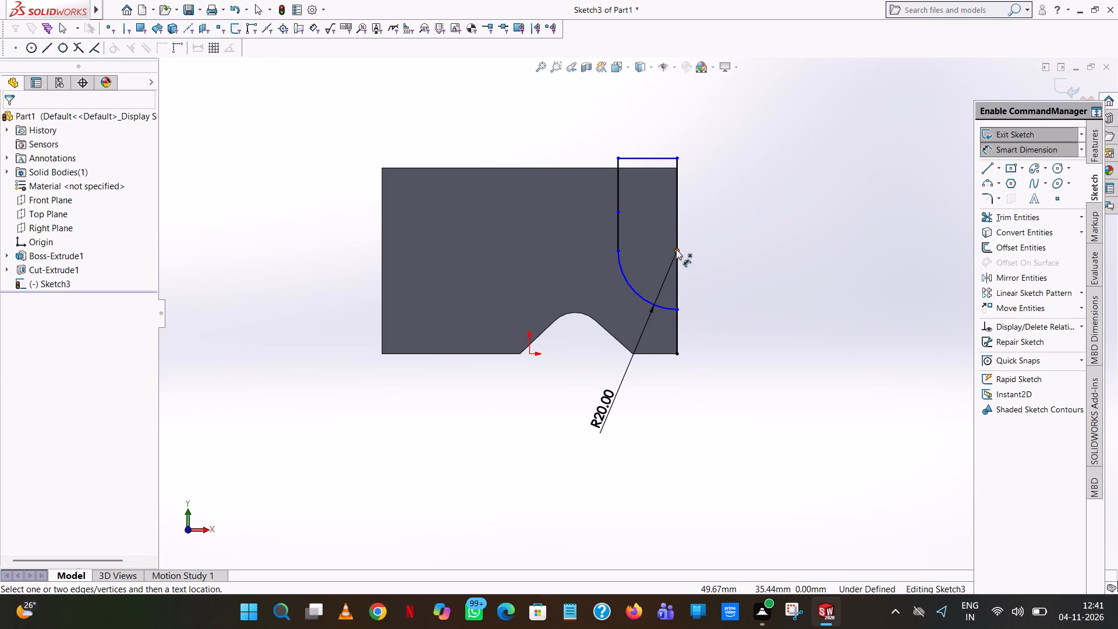
Dimension the vertical distance from the origin to the arc's centre point.
left_click(676, 249)
left_click(532, 355)
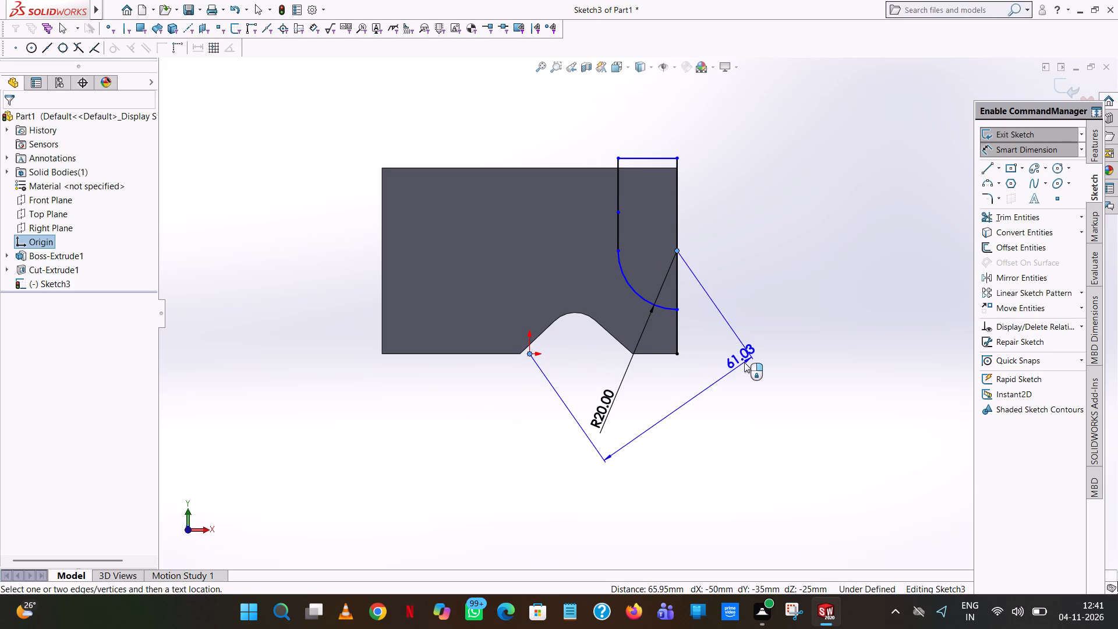
left_click(770, 314)
left_click(715, 298)
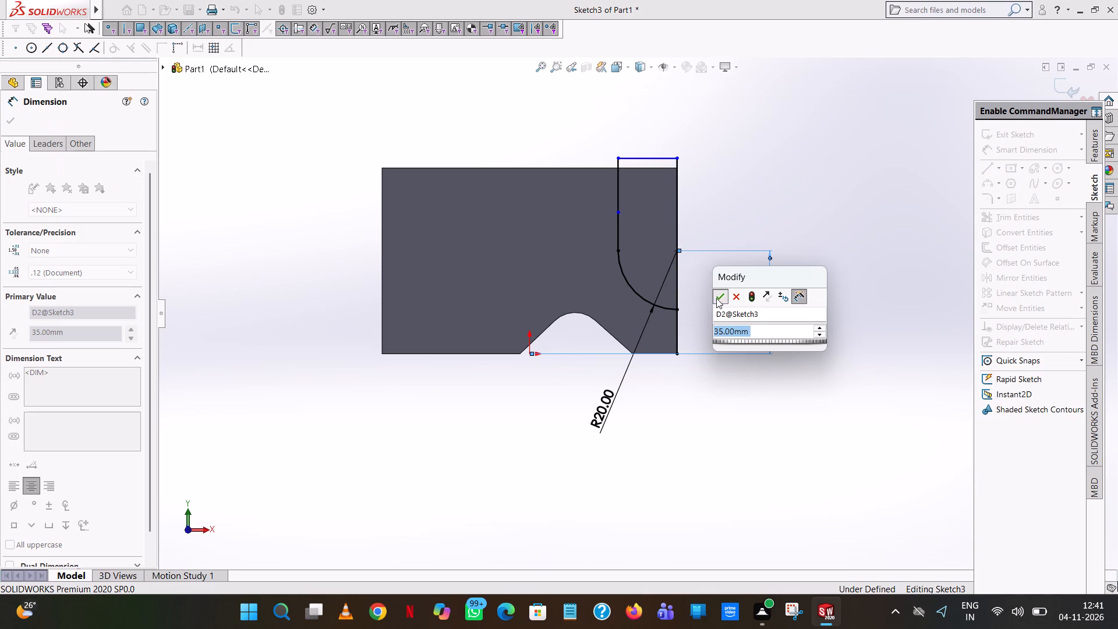
left_click(757, 169)
Dimension the vertical distance from the origin to the profile's top horizontal line.
left_click(646, 155)
left_click(646, 156)
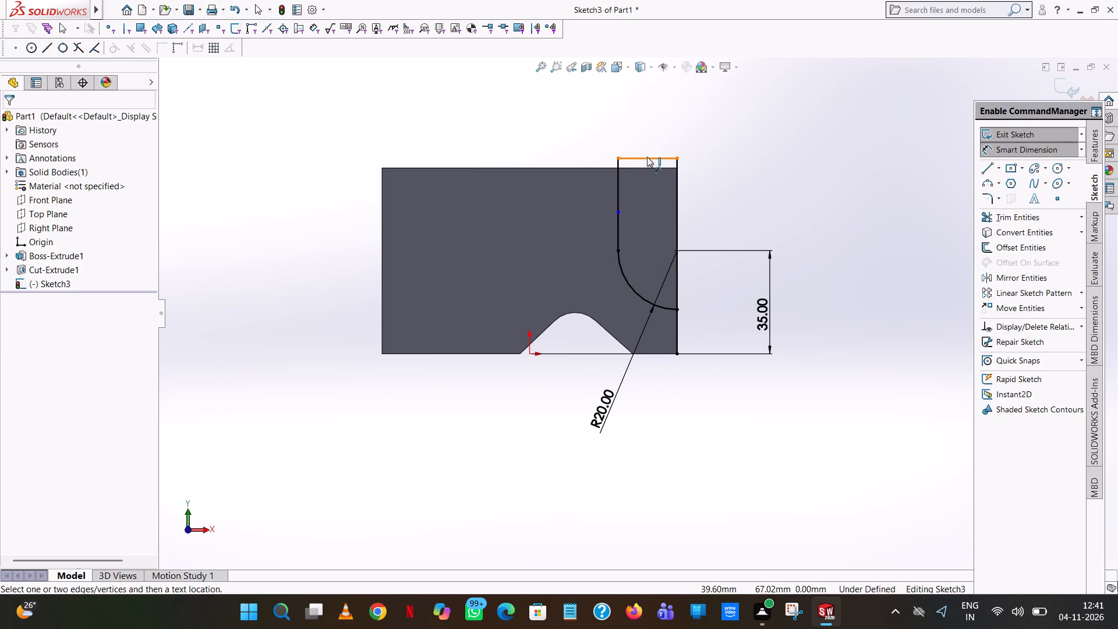
left_click(530, 354)
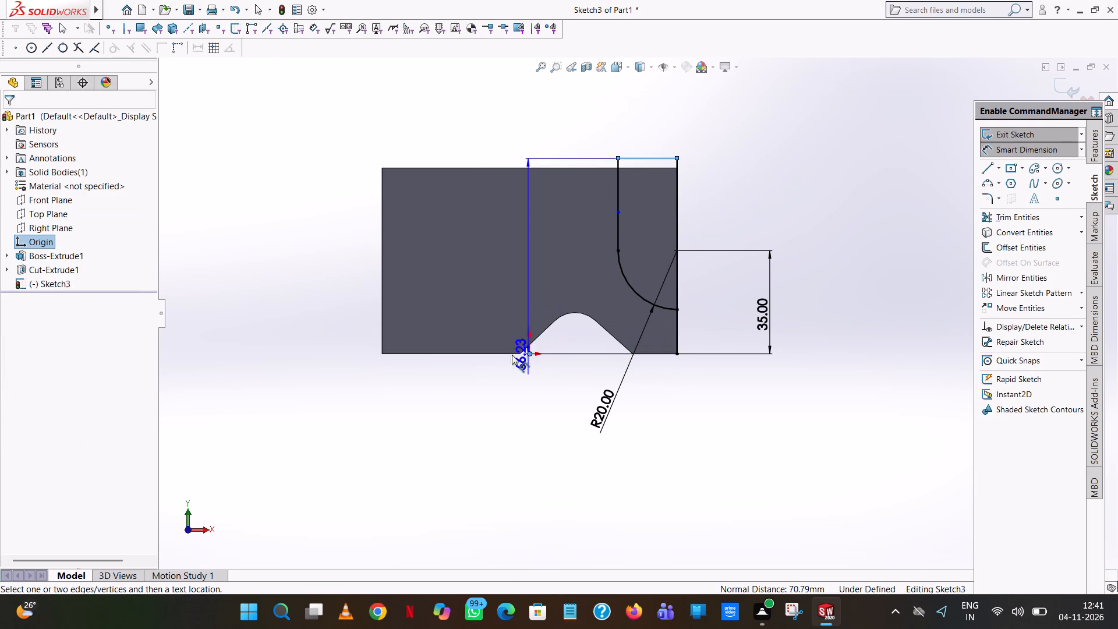
left_click(338, 353)
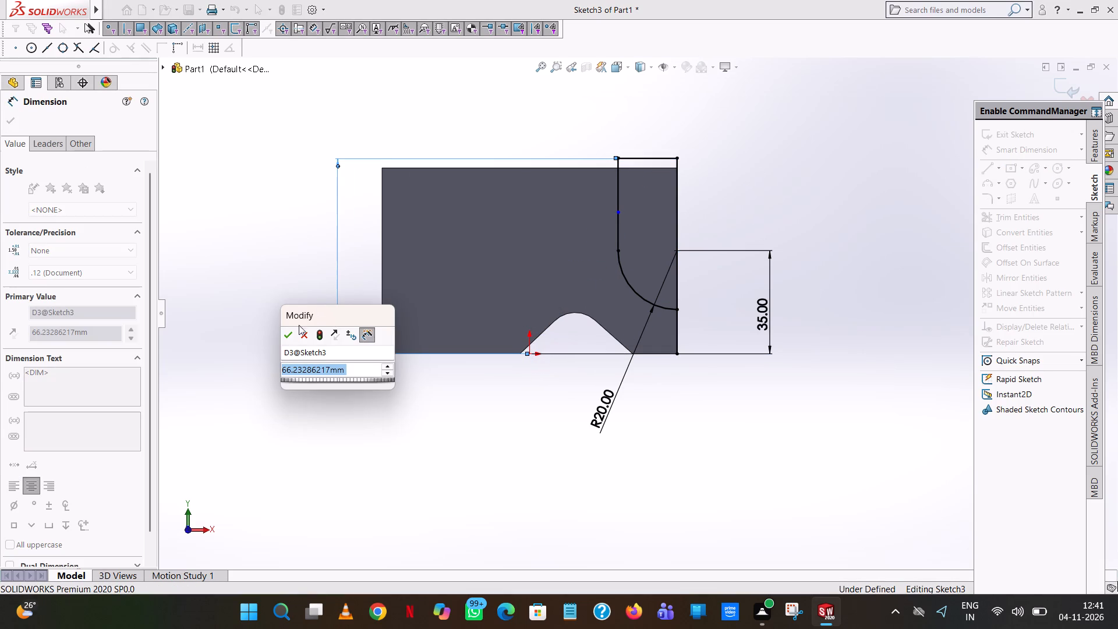
left_click(289, 332)
left_click(273, 305)
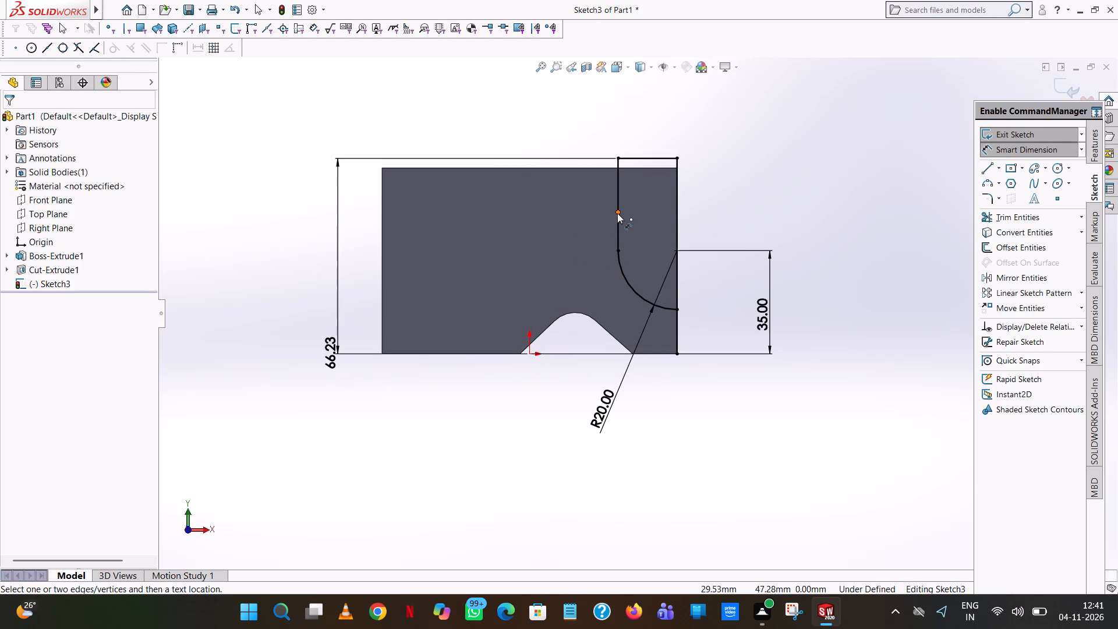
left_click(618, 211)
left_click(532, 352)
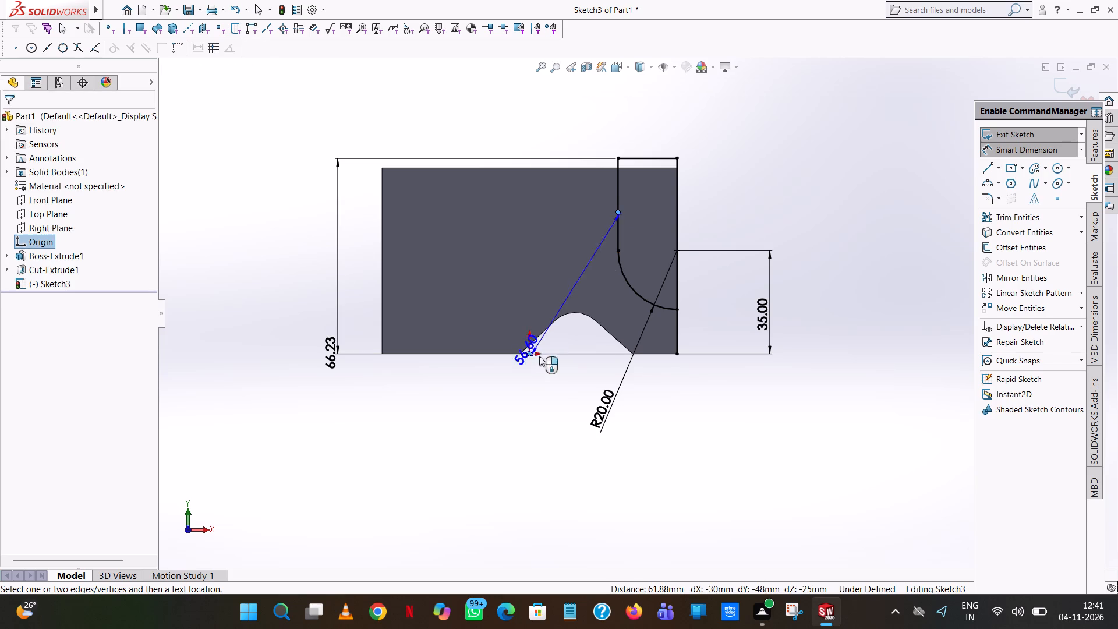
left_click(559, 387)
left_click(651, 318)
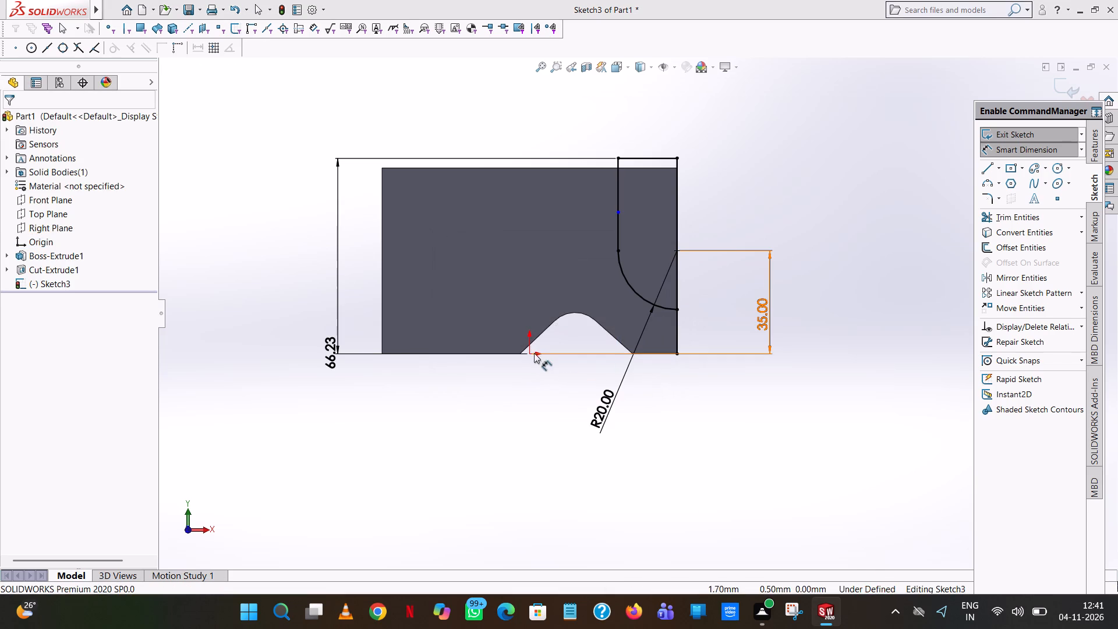
Dimension the vertical distance from the origin to the point joining the two vertical line segments above the arc.
left_click(529, 353)
left_click(618, 212)
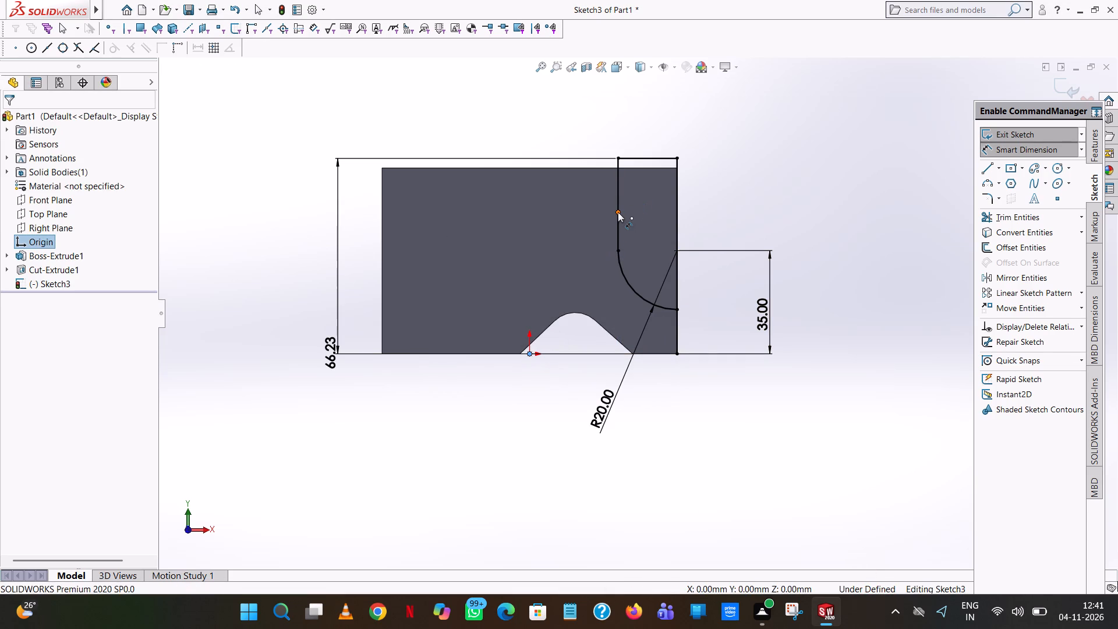
left_click(368, 250)
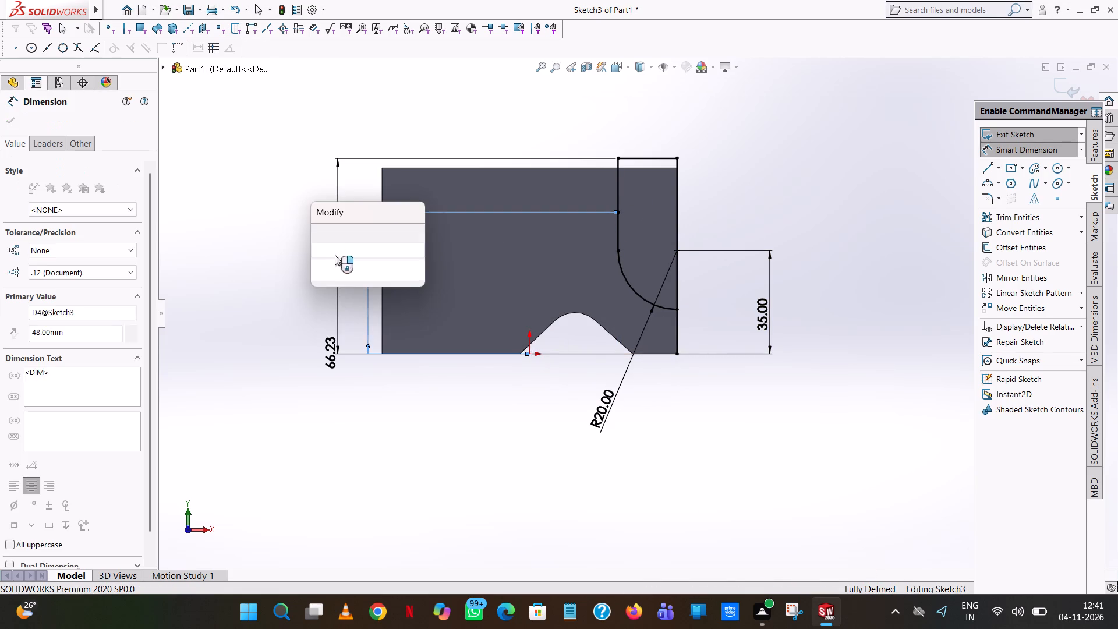
left_click(319, 236)
left_click(279, 234)
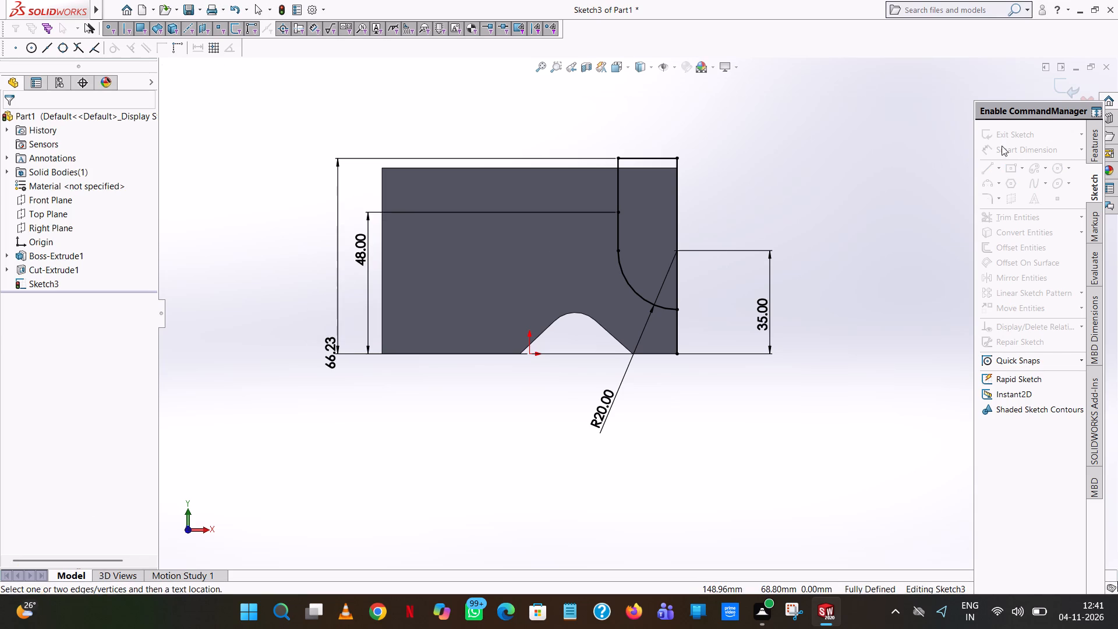
Cut-extrude both regions of the quarter-arc profile to a blind depth of 9 mm.
left_click(1091, 140)
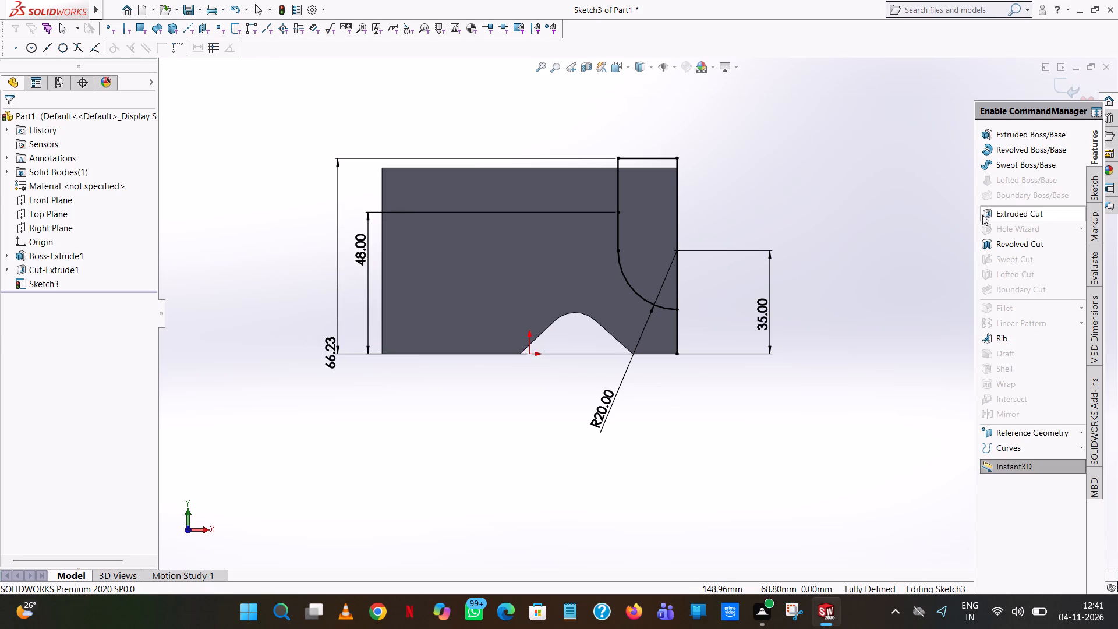
left_click(985, 210)
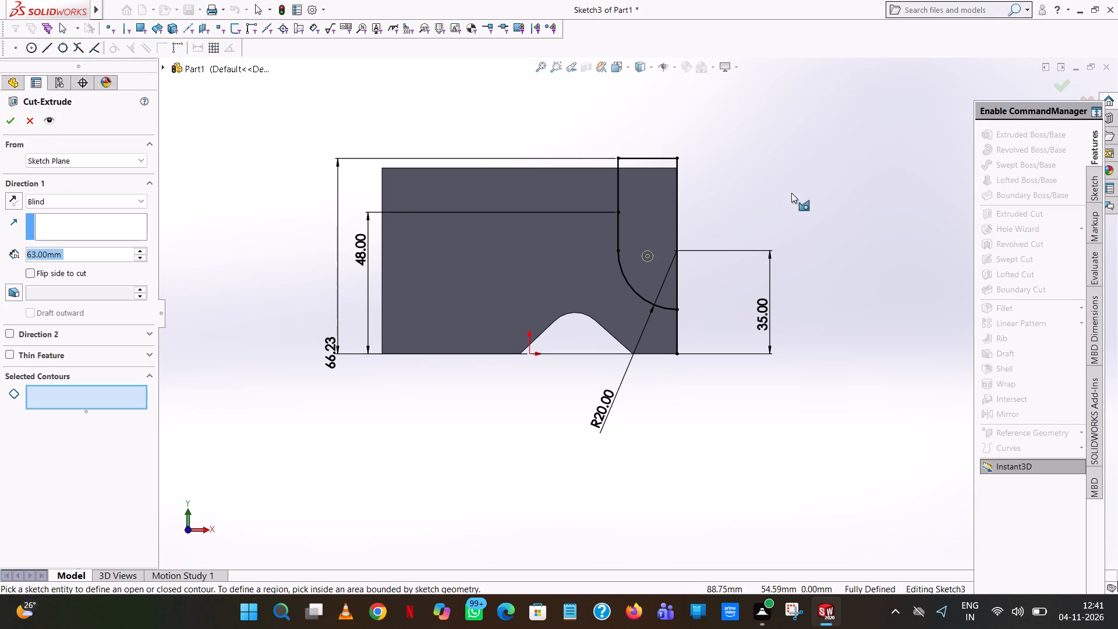
middle_click_drag(773, 195, 720, 228)
left_click(564, 212)
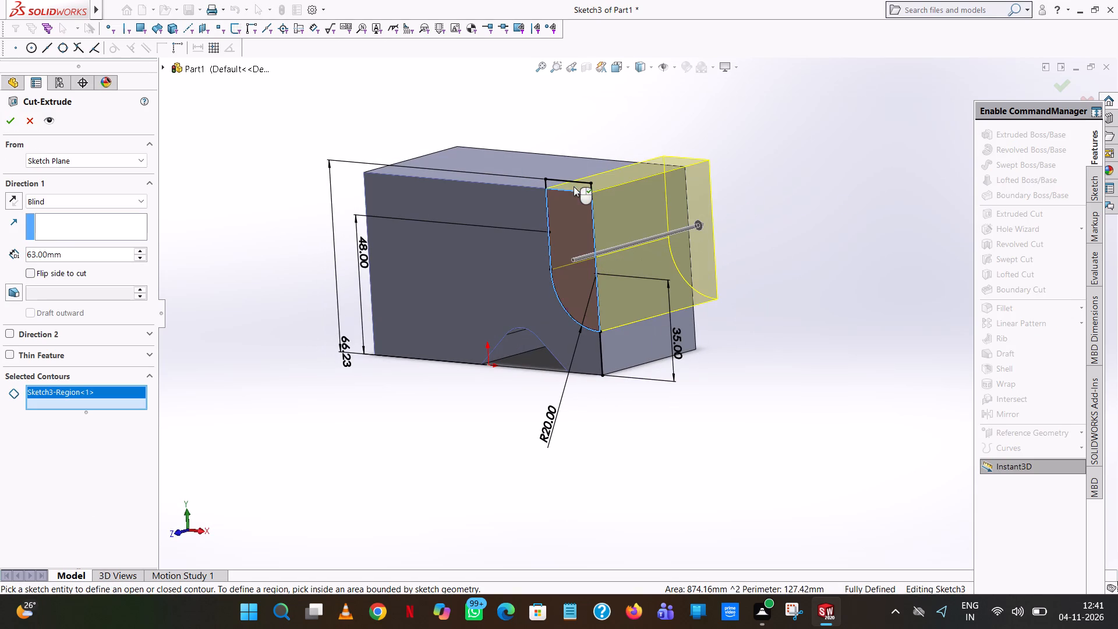
left_click(574, 186)
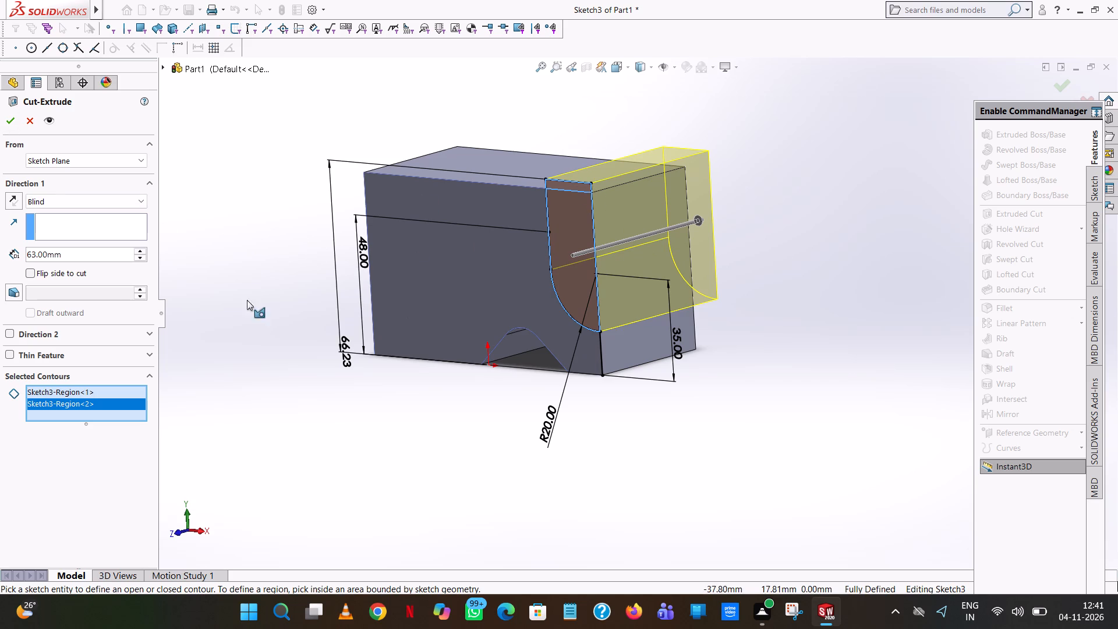
double_click(80, 260)
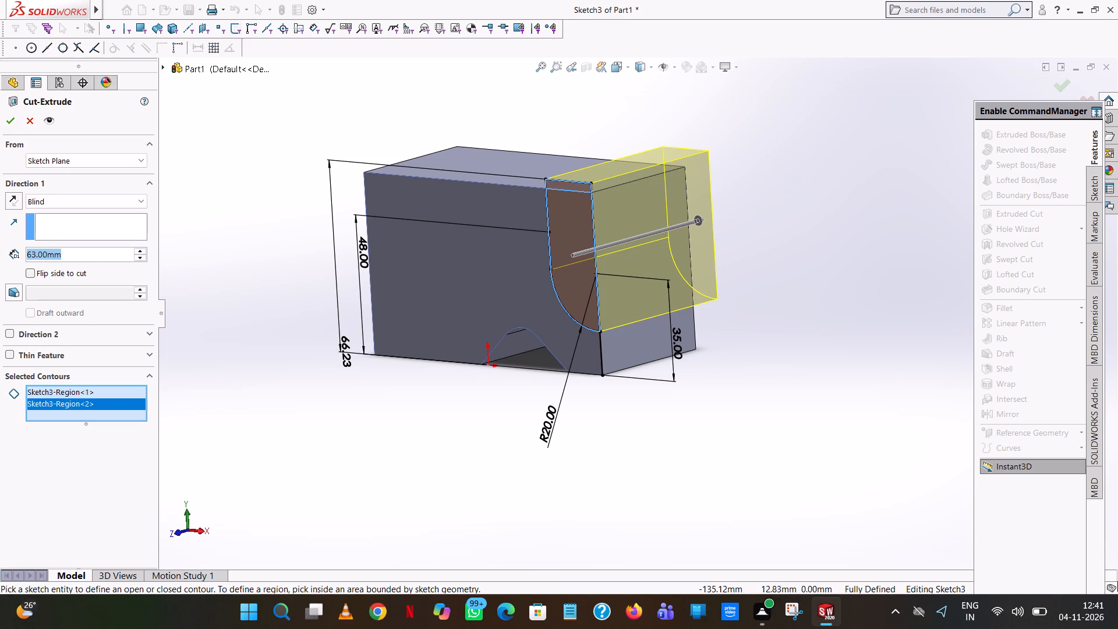
key("9")
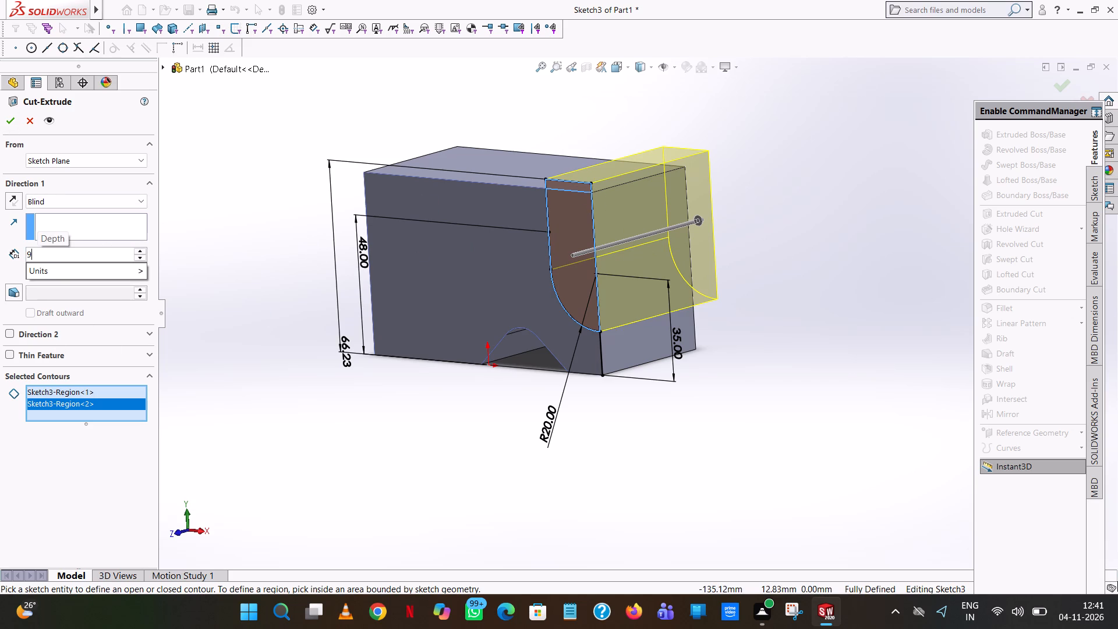
key("Return")
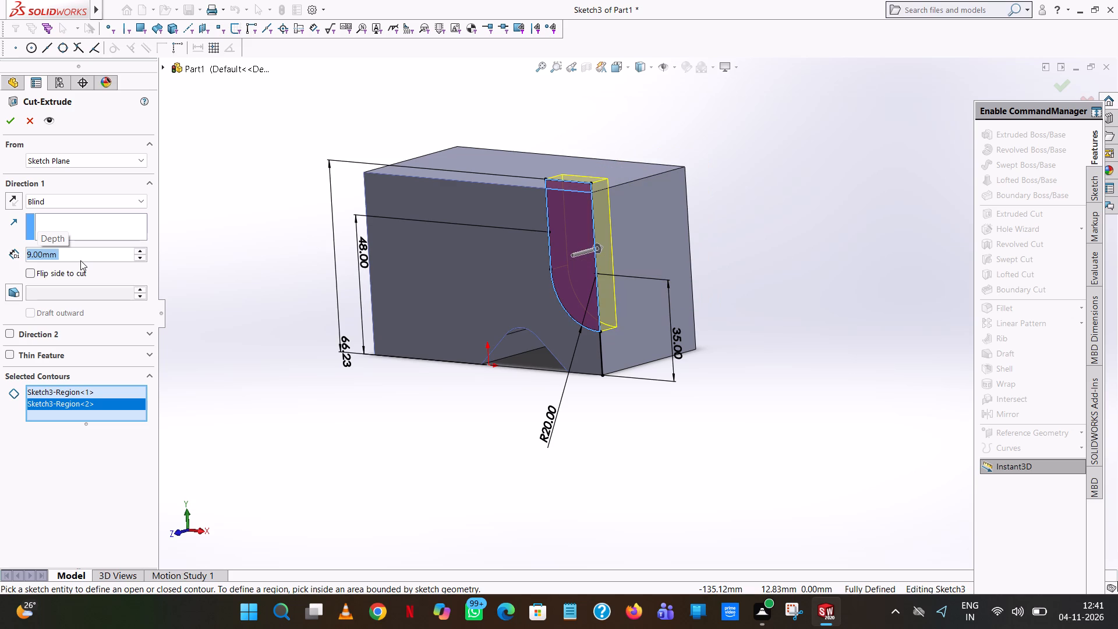
left_click(12, 115)
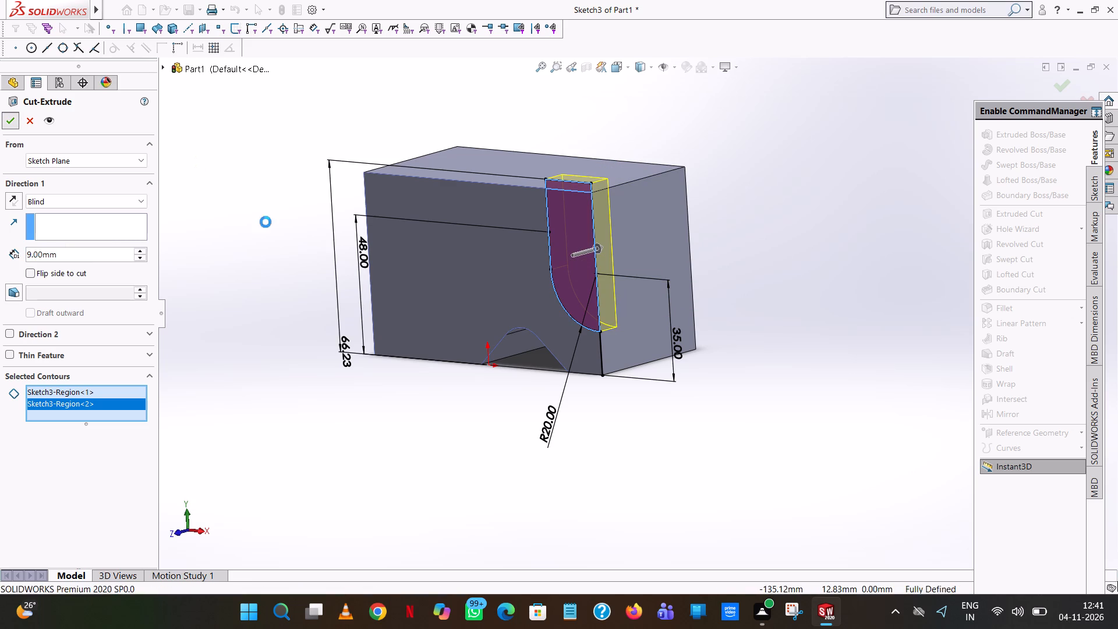
left_click(240, 263)
On the block's top face, sketch a closed 40 by 50 mm rectangle with lines, spanning the full depth at the quarter-arc cut end.
scroll(240, 263, "up", 1)
middle_click_drag(240, 263, 292, 175)
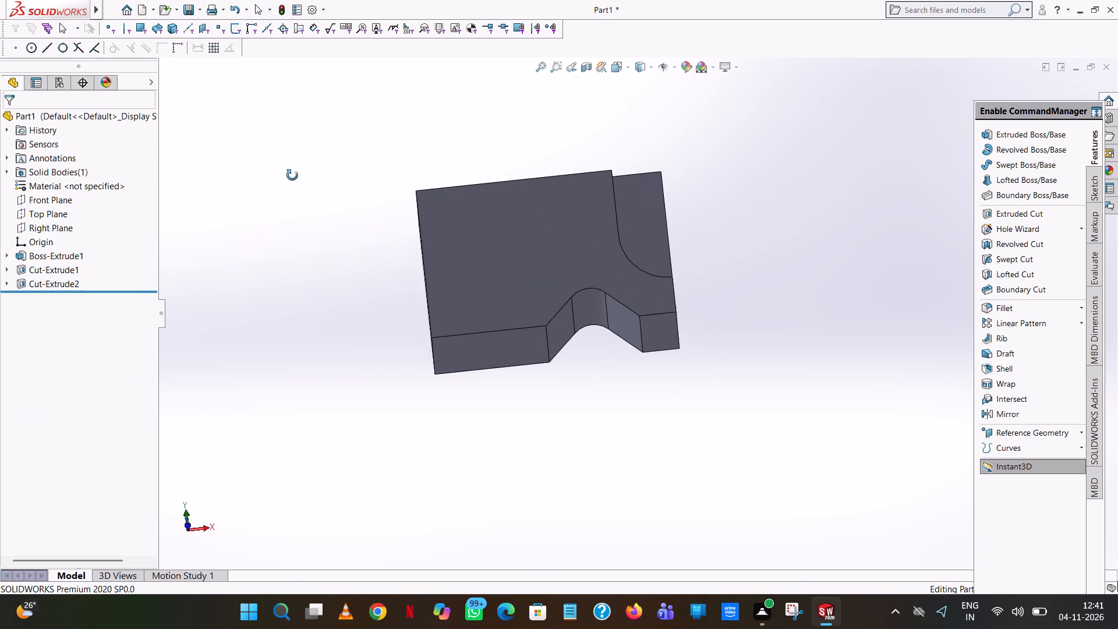
middle_click_drag(292, 175, 289, 405)
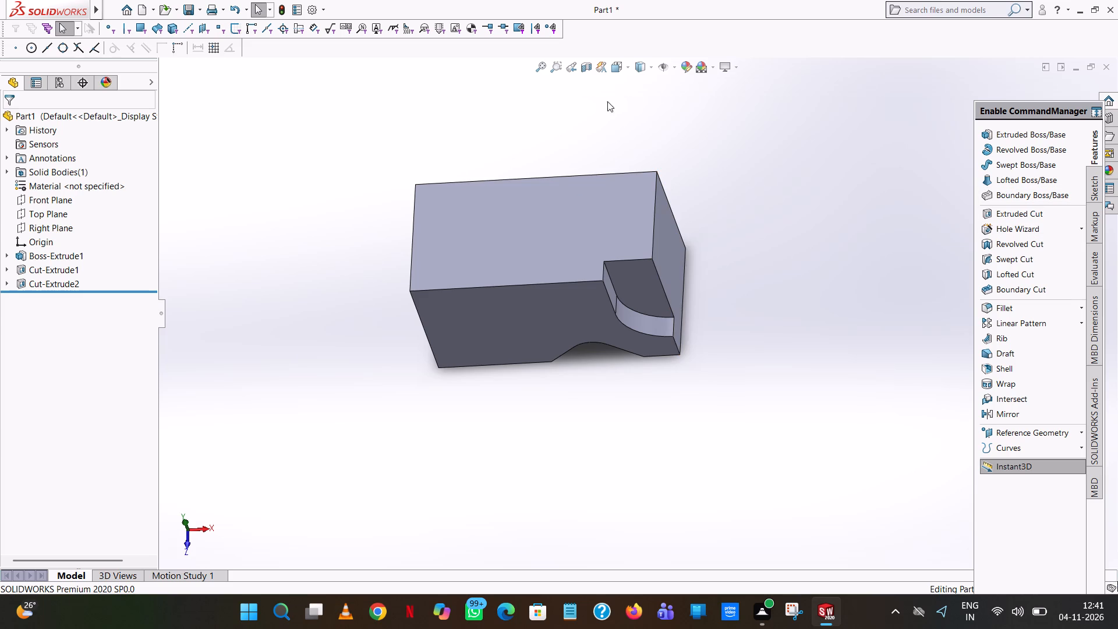
left_click(1028, 215)
left_click(549, 222)
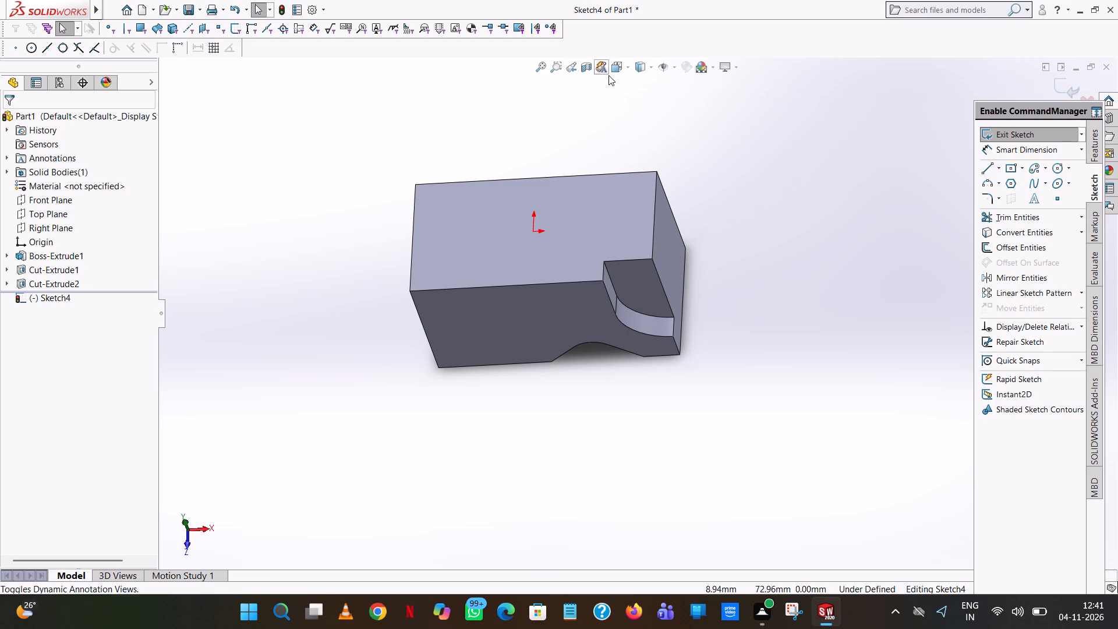
left_click(627, 71)
left_click(678, 136)
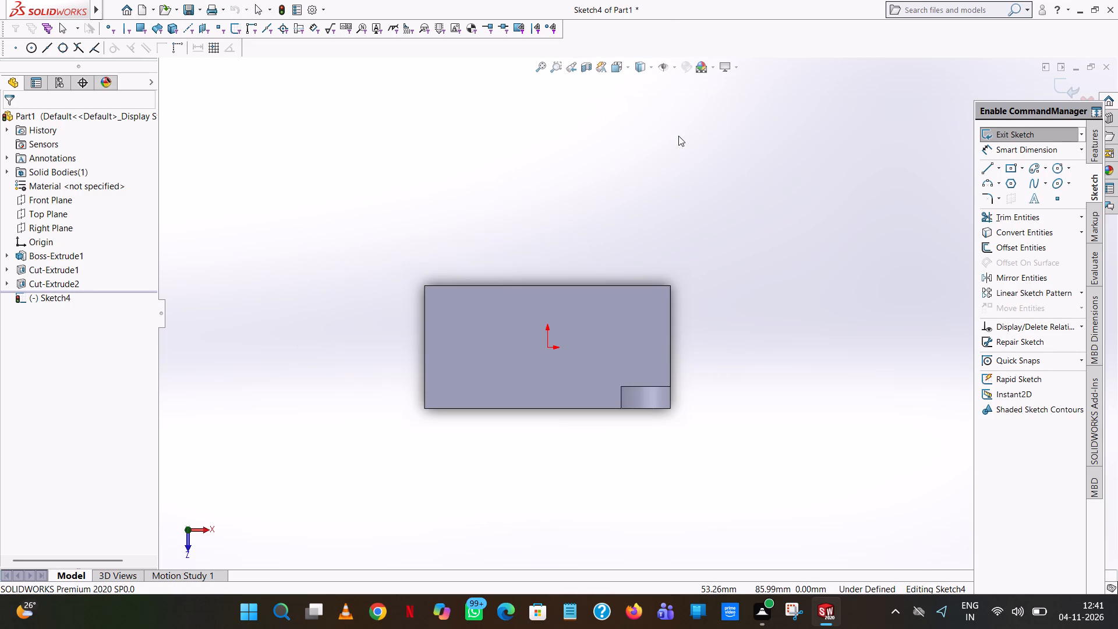
left_click(982, 169)
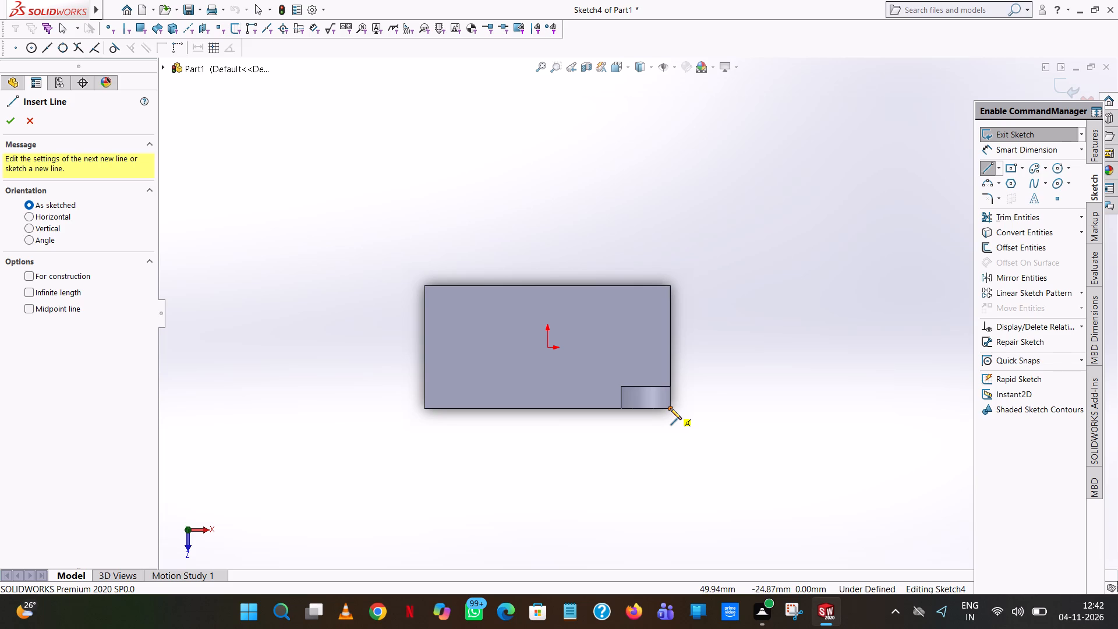
left_click(673, 408)
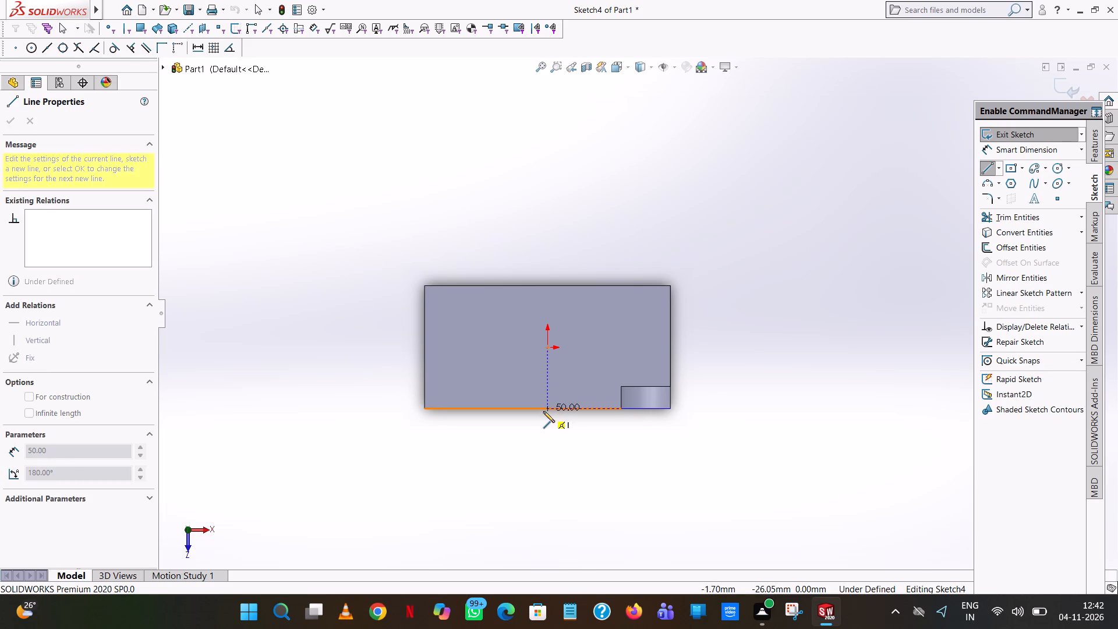
left_click(577, 407)
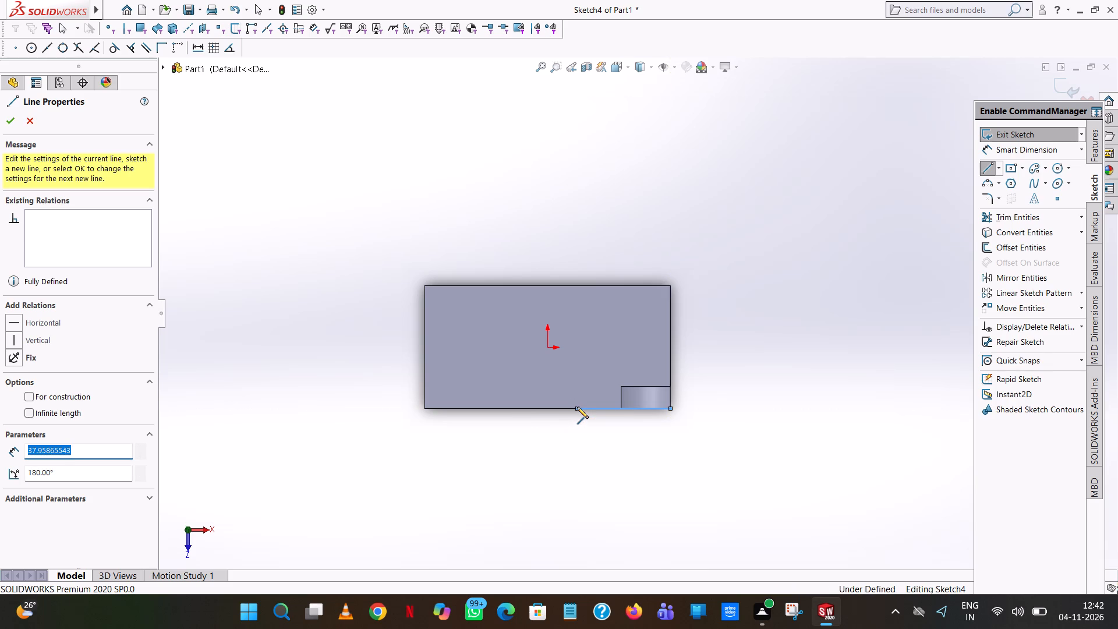
type("40")
key("Return")
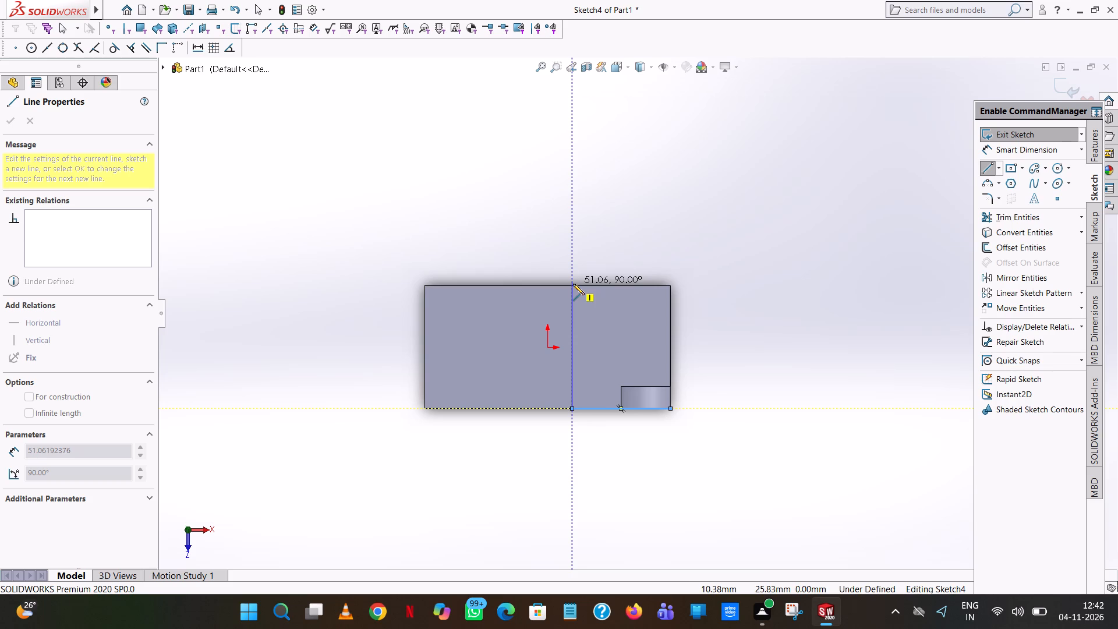
left_click(572, 285)
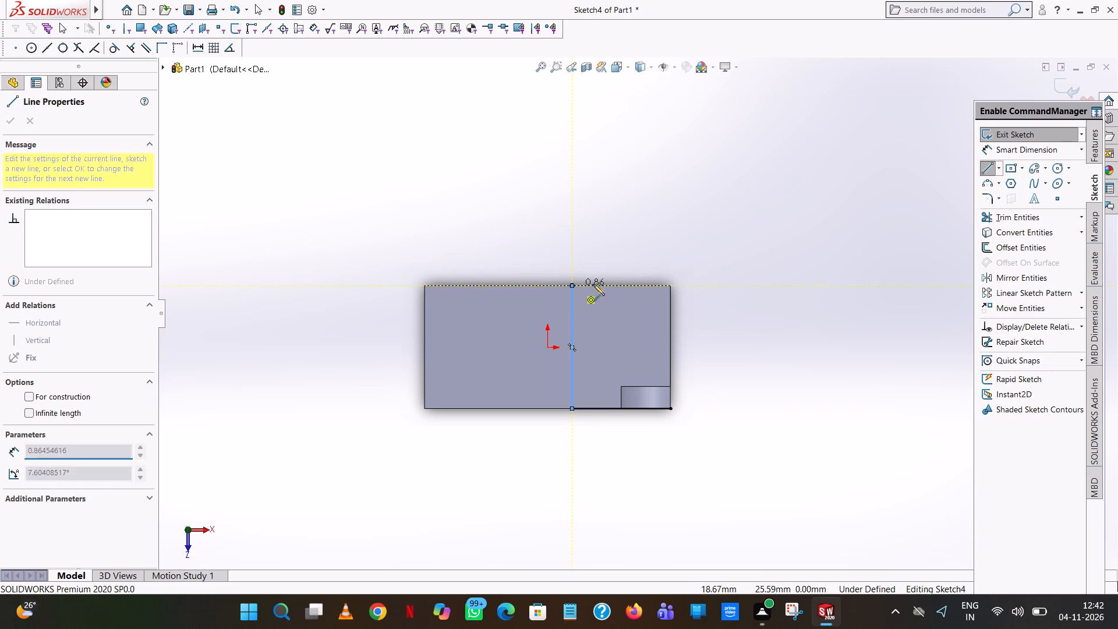
left_click(671, 285)
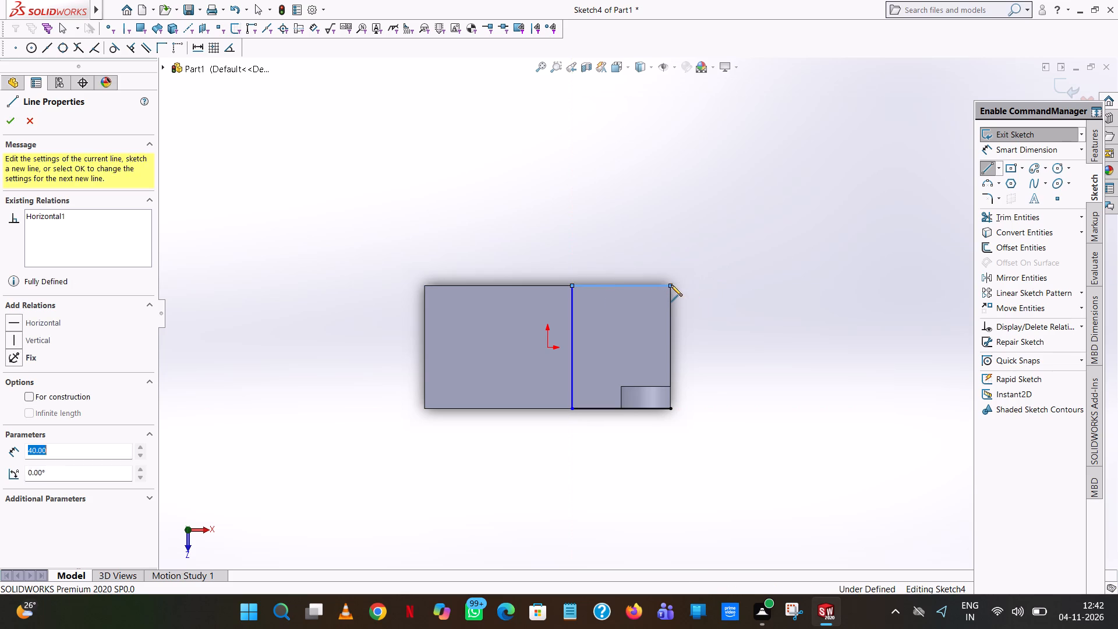
left_click(671, 409)
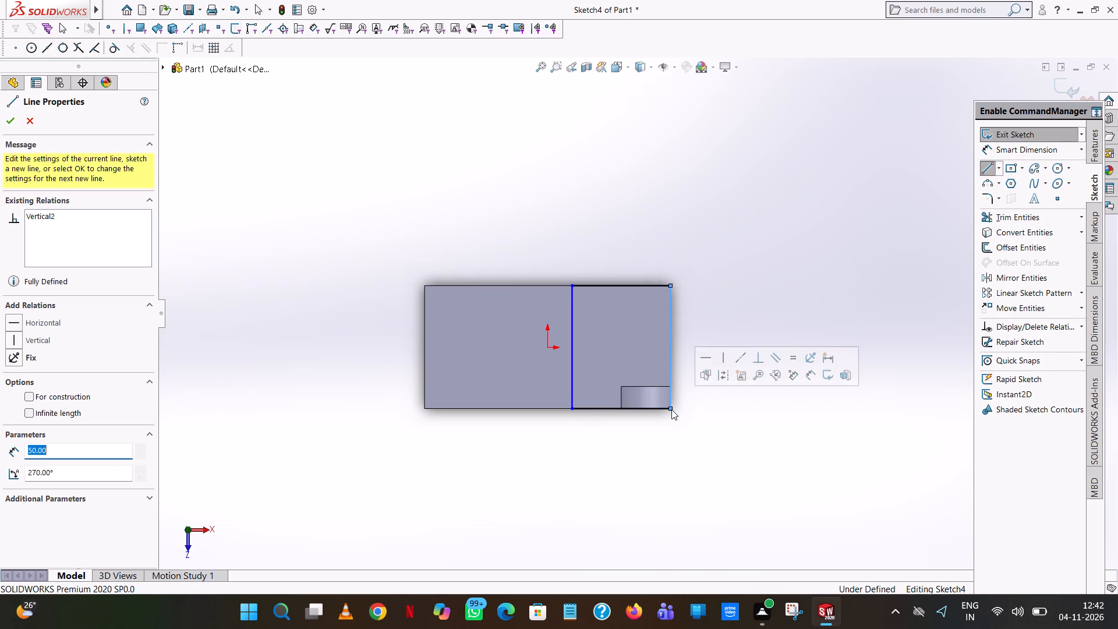
right_click(671, 409)
left_click(710, 414)
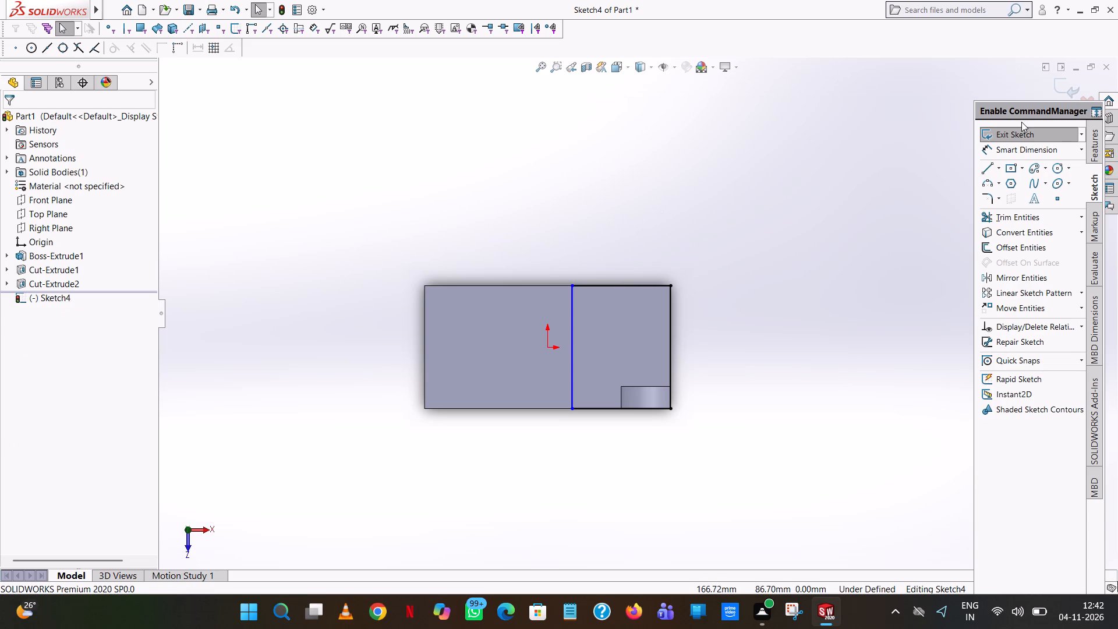
Dimension the horizontal distance from the origin to the rectangle's inner vertical line.
left_click(1008, 145)
left_click(574, 331)
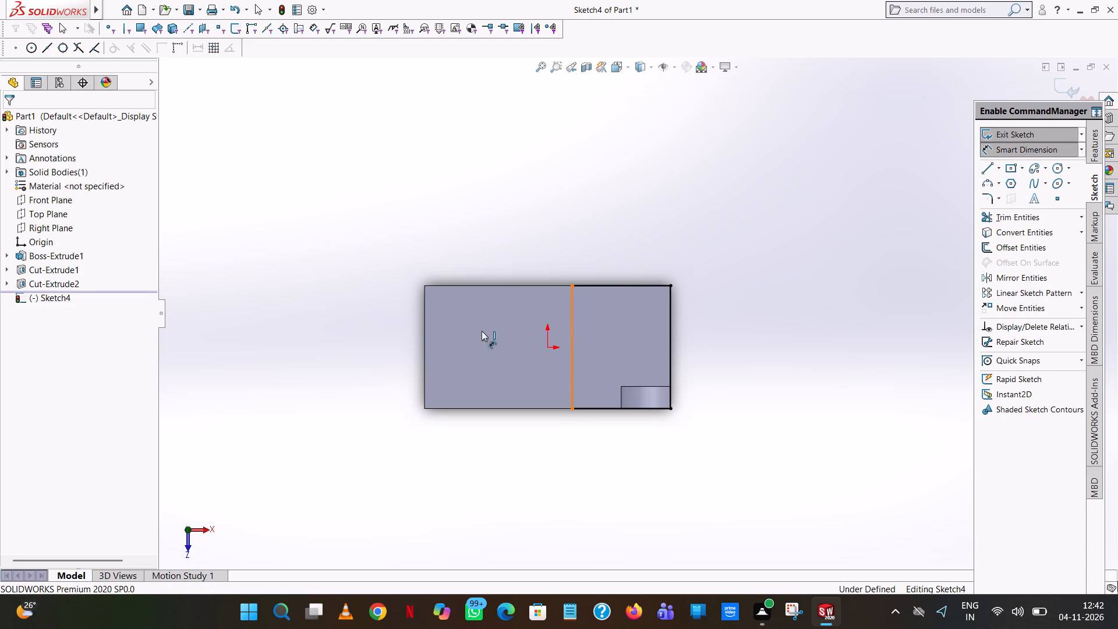
left_click(365, 329)
left_click(627, 313)
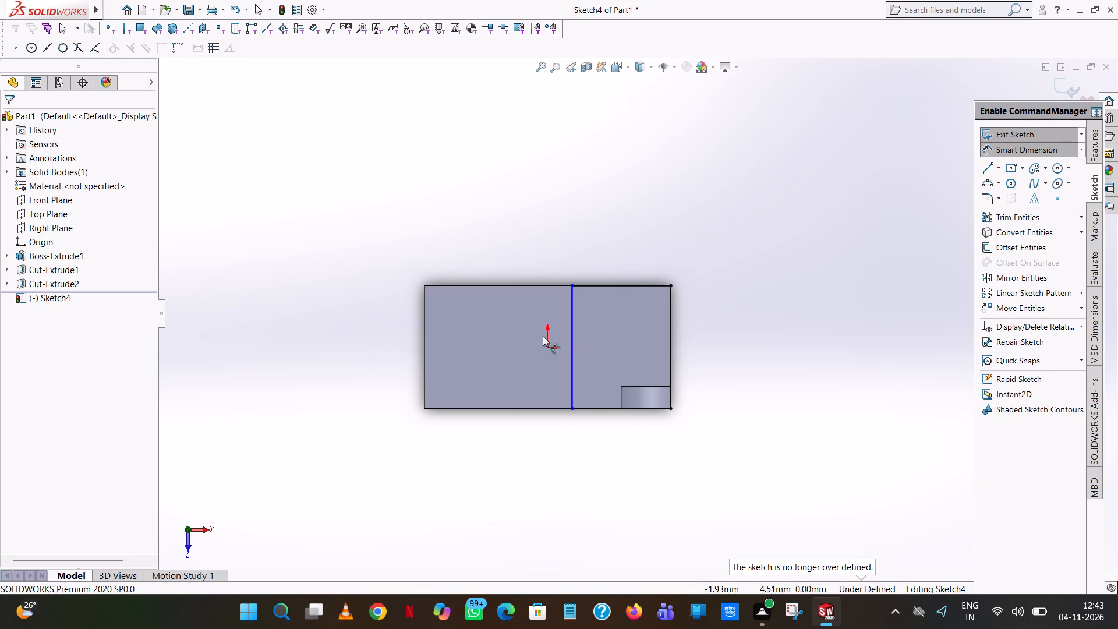
left_click(571, 343)
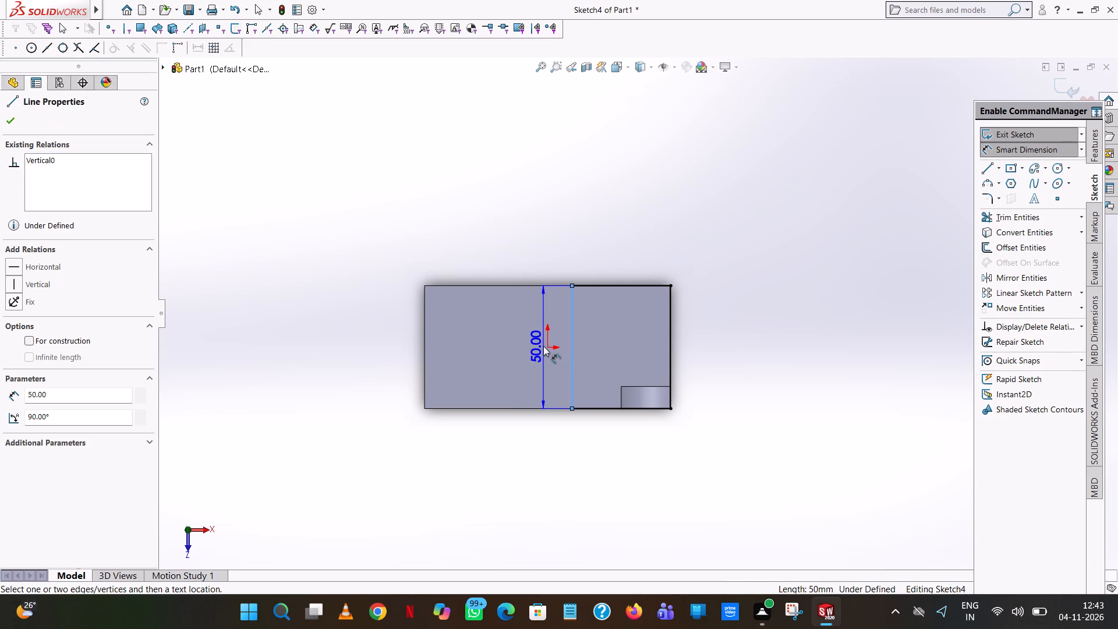
left_click(548, 346)
left_click(580, 198)
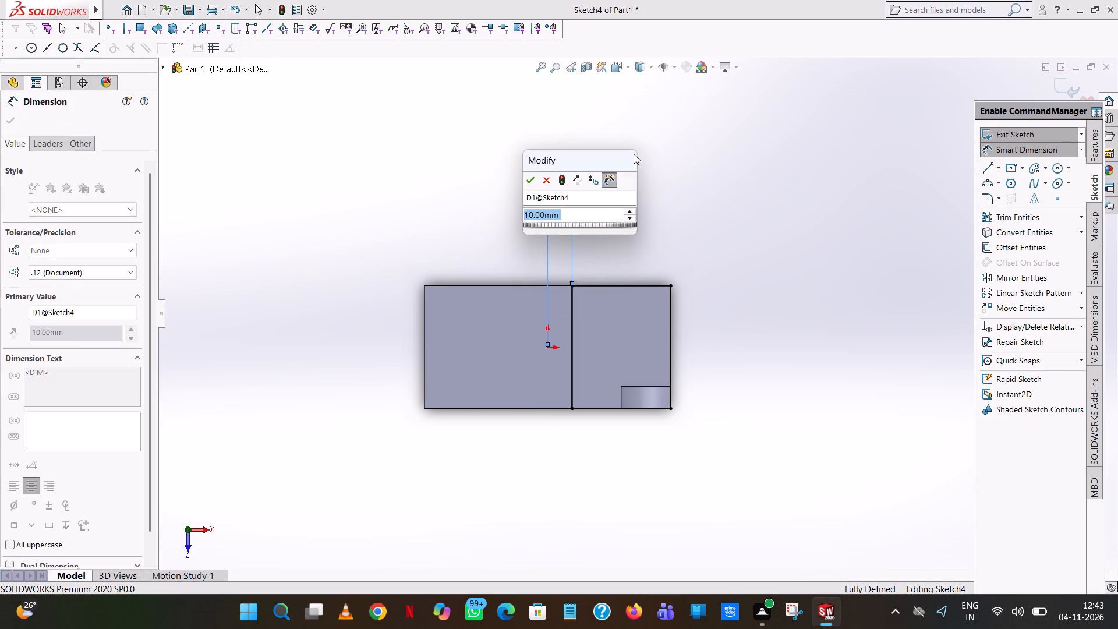
left_click(529, 178)
left_click(762, 179)
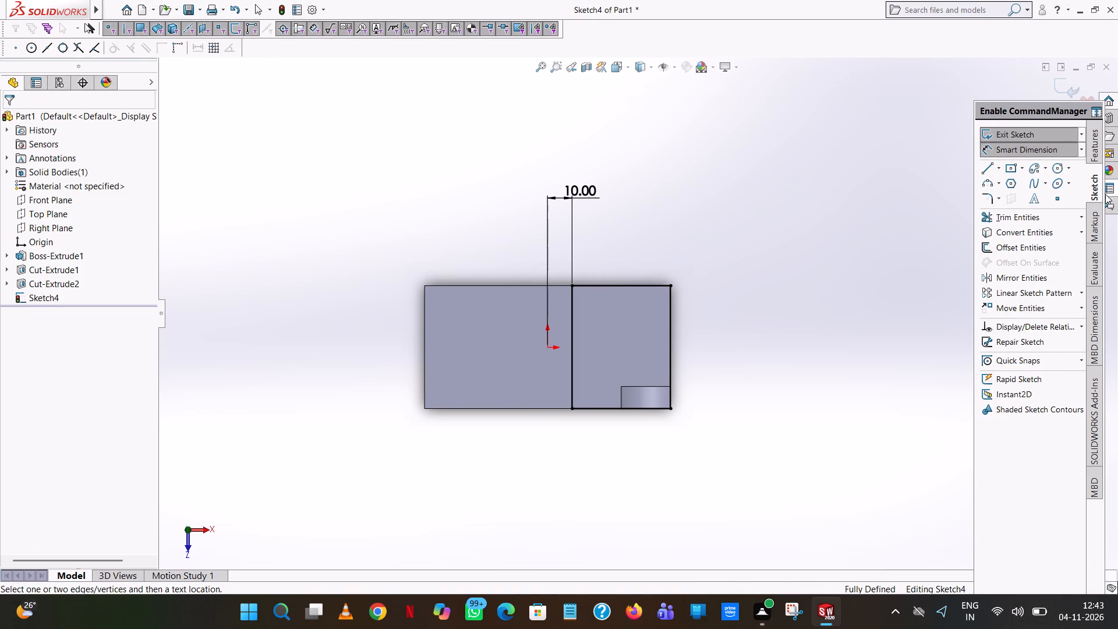
Cut-extrude the rectangle downward to a blind depth of 15 mm to form a step in the block.
left_click(1098, 143)
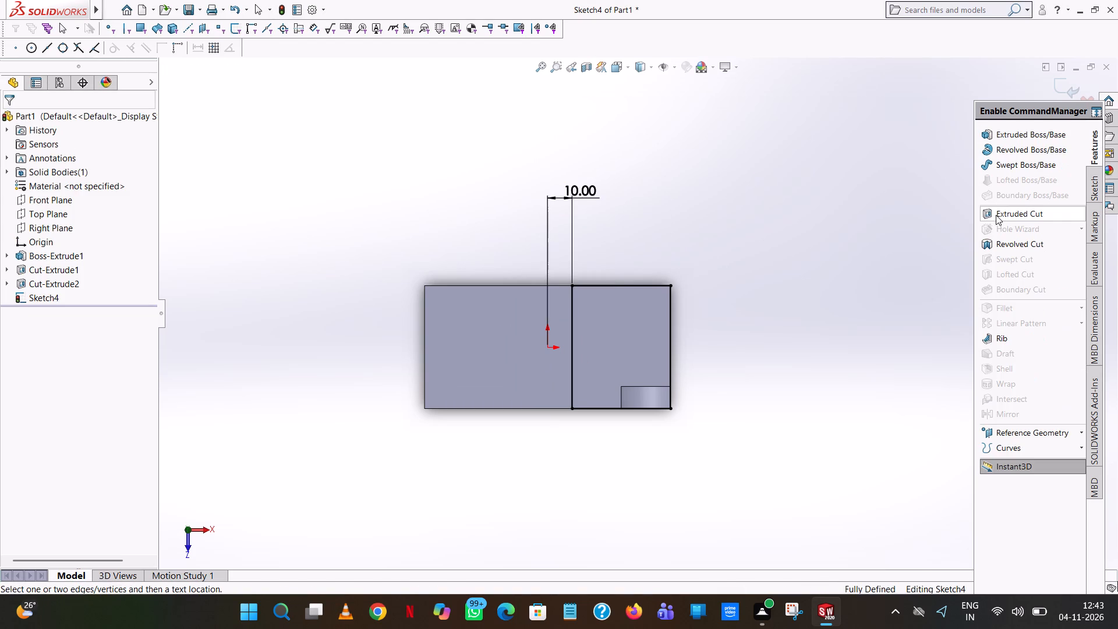
left_click(996, 215)
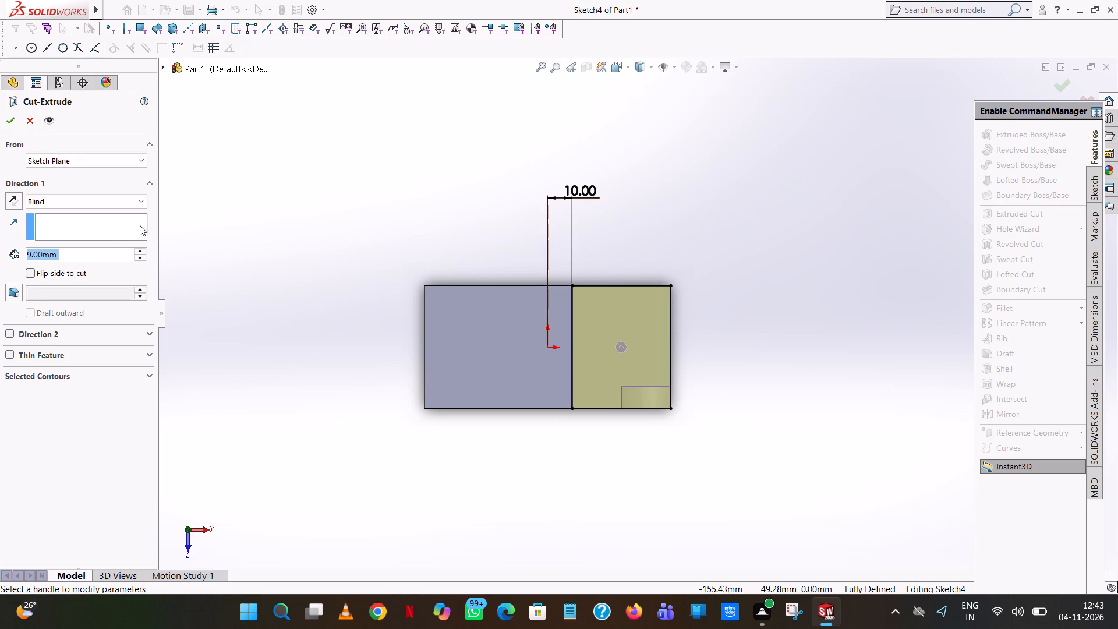
middle_click_drag(633, 403, 631, 229)
scroll(631, 367, "up", 1)
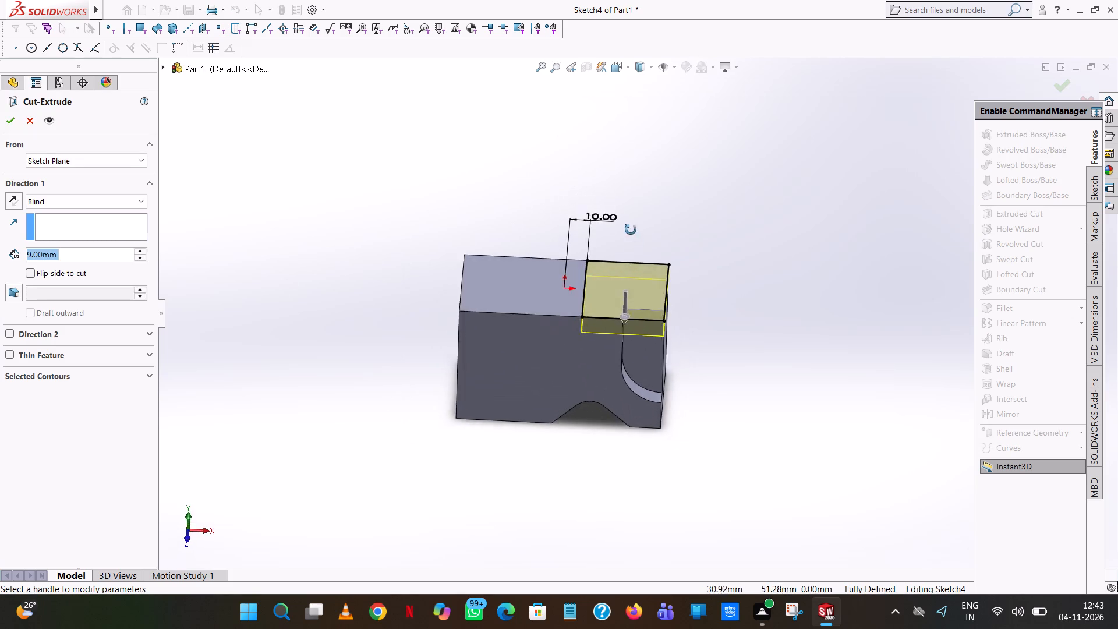
middle_click_drag(631, 229, 611, 155)
double_click(63, 258)
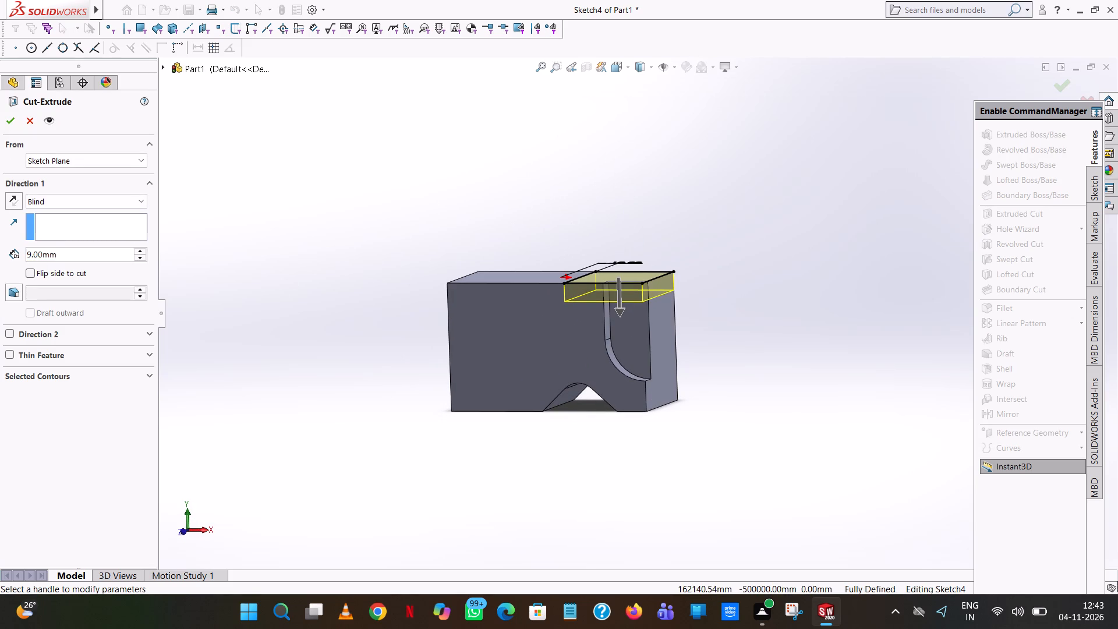
type("15")
key("Return")
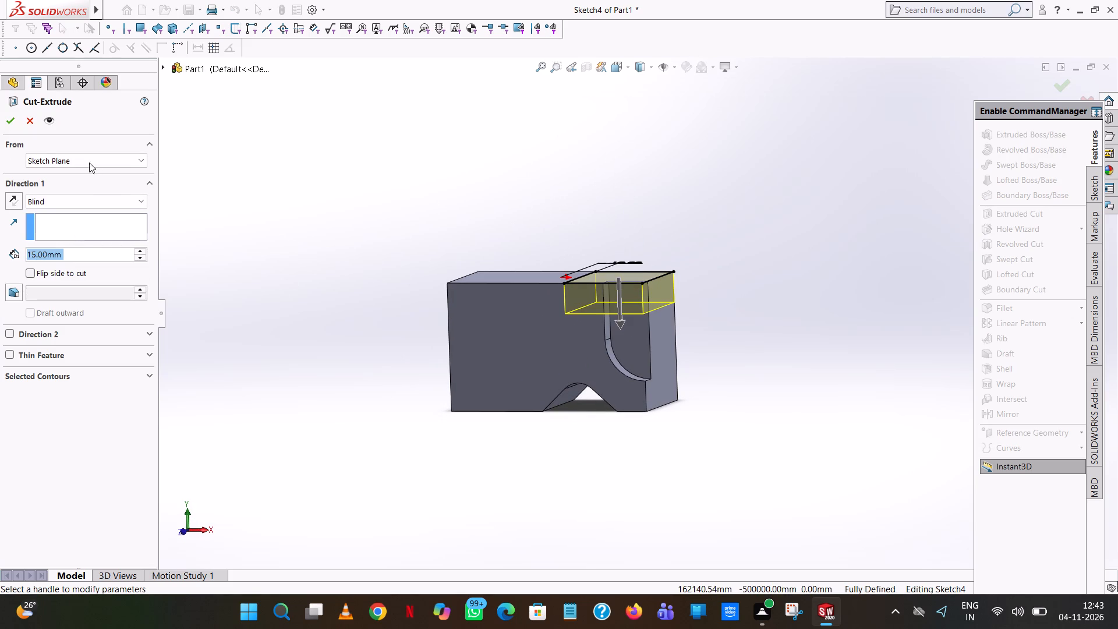
left_click(11, 118)
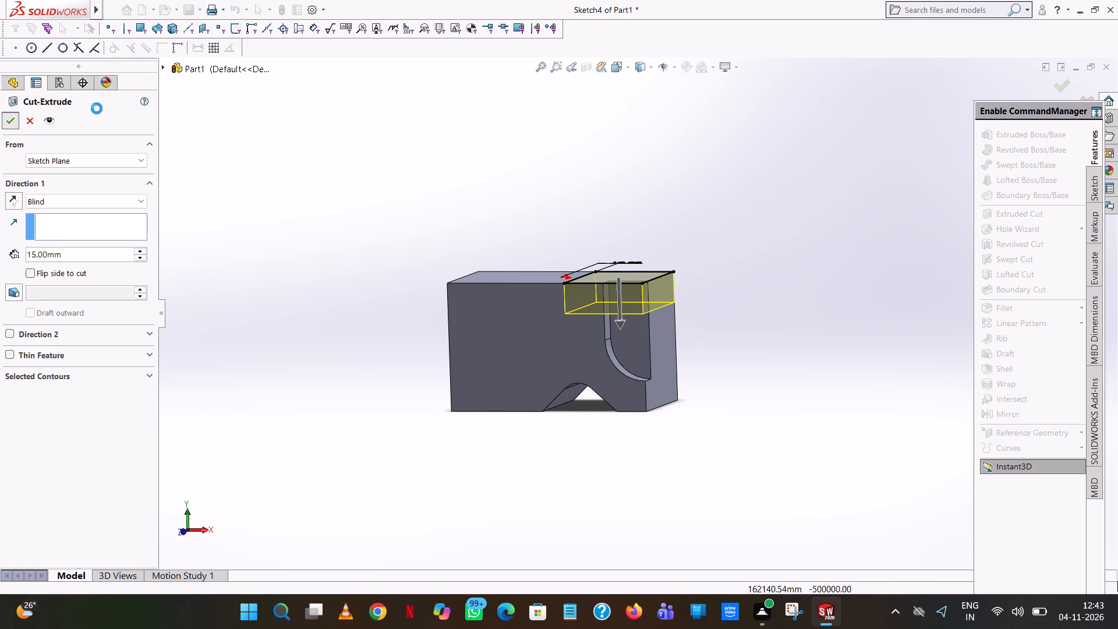
left_click(586, 195)
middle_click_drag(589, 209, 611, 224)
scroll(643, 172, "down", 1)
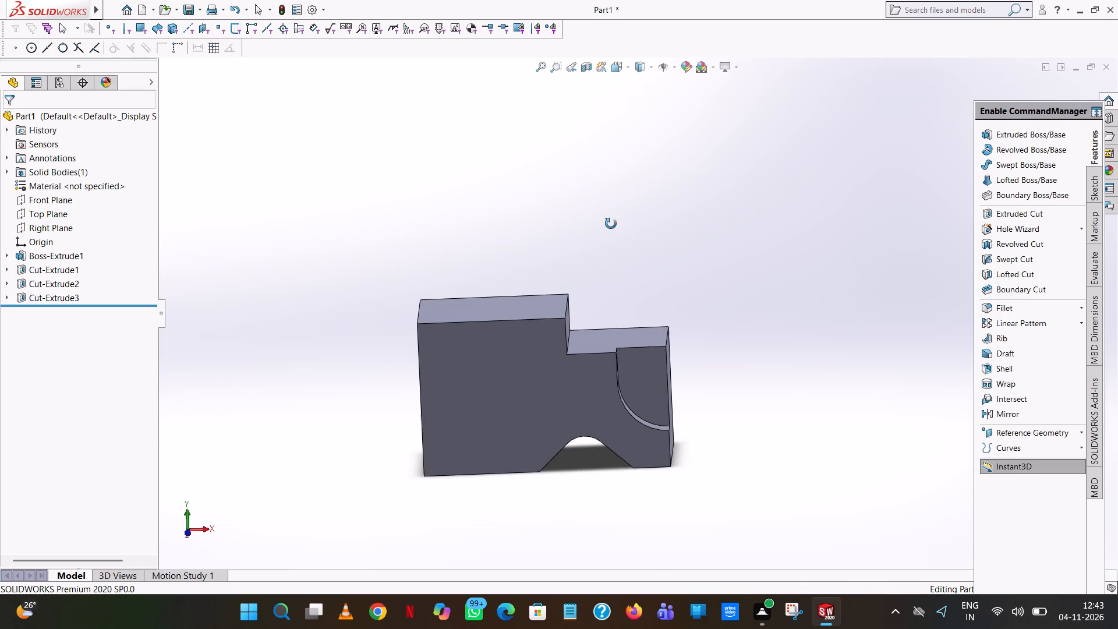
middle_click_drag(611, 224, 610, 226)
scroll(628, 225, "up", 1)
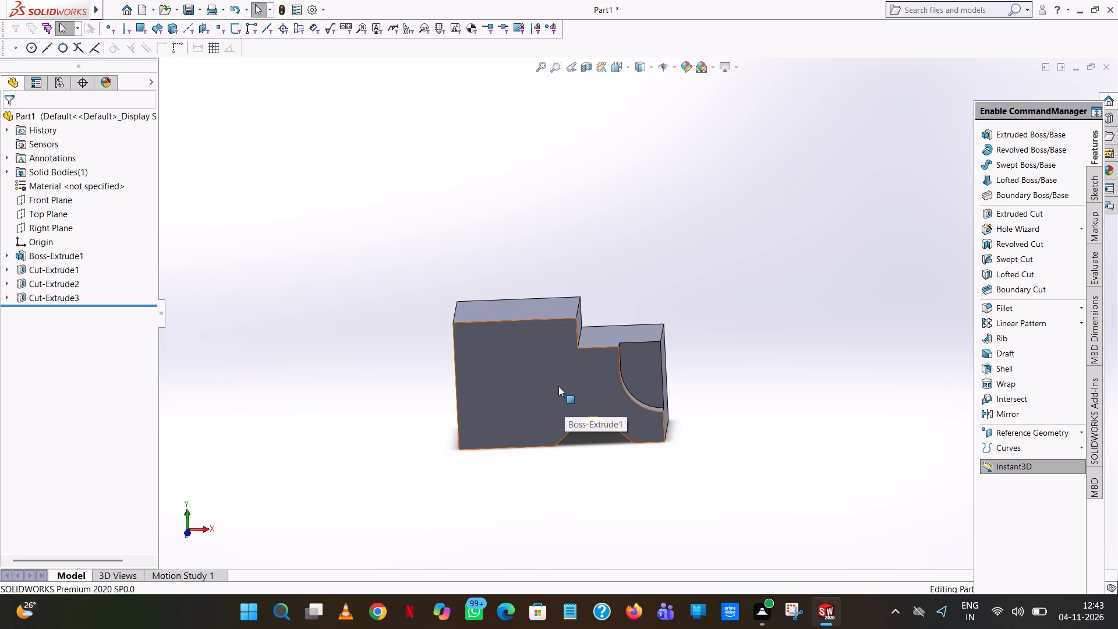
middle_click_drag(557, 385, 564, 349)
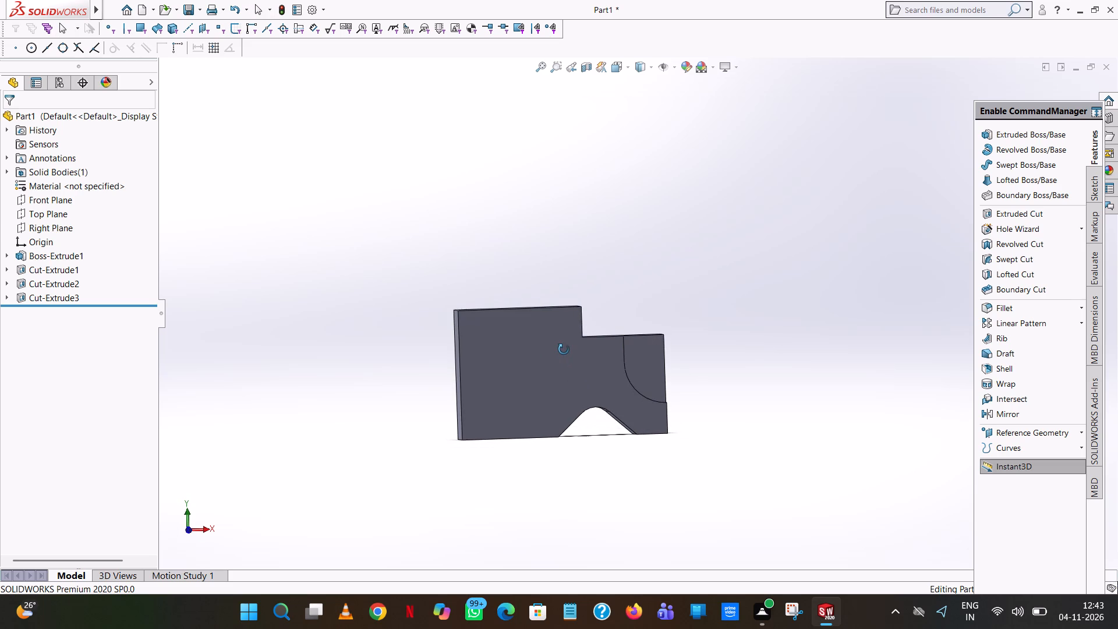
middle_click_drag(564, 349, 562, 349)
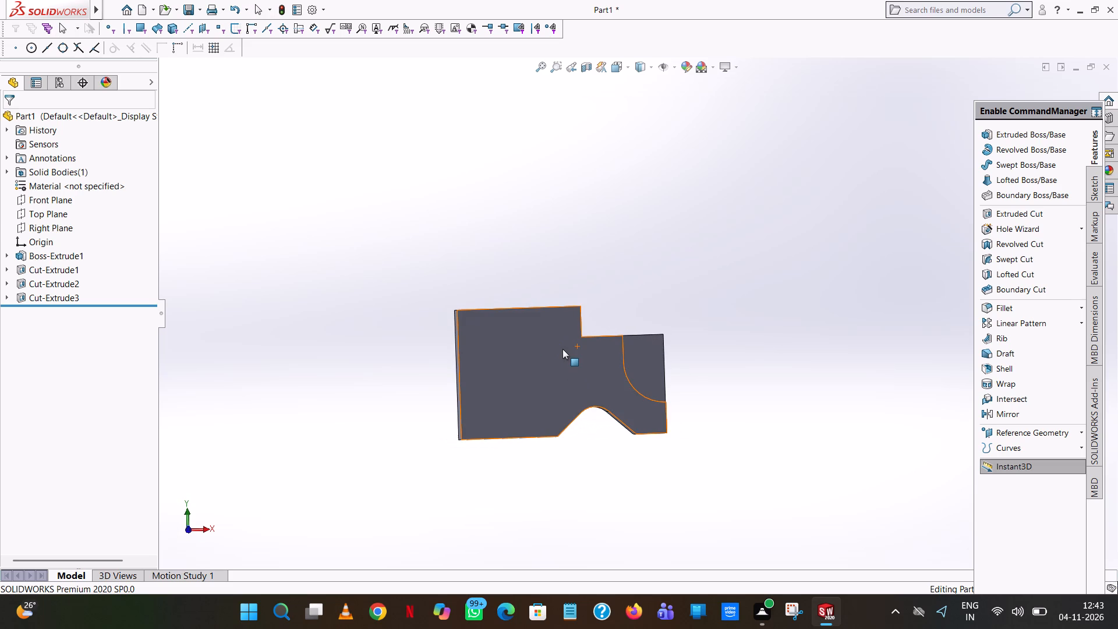
Start an extruded-cut sketch on the block's front face, viewed face-on.
scroll(562, 349, "up", 1)
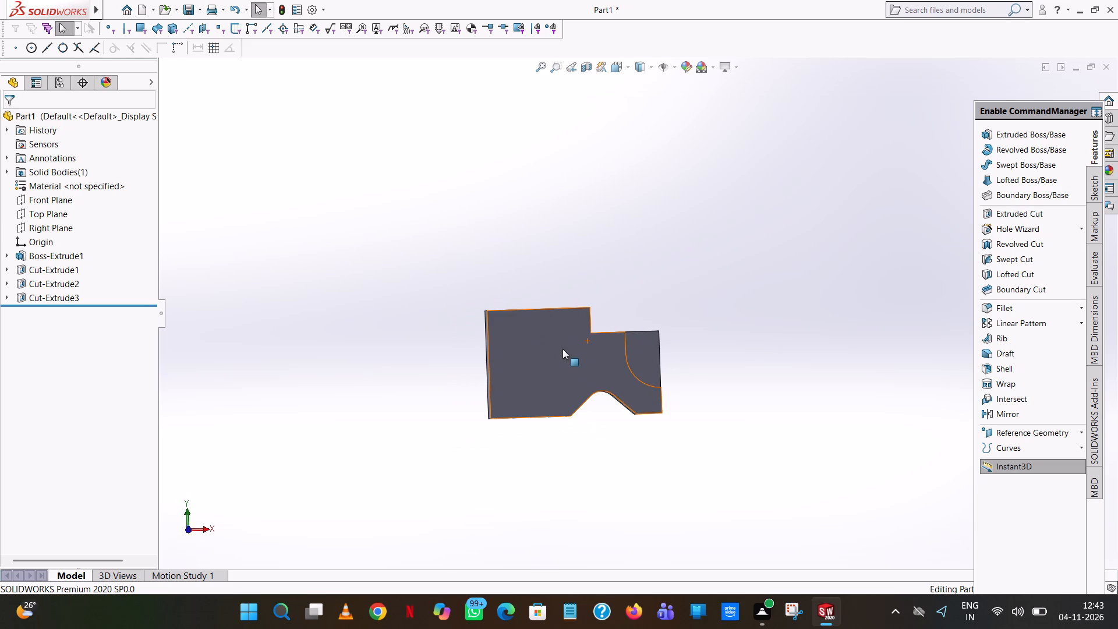
left_click(301, 340)
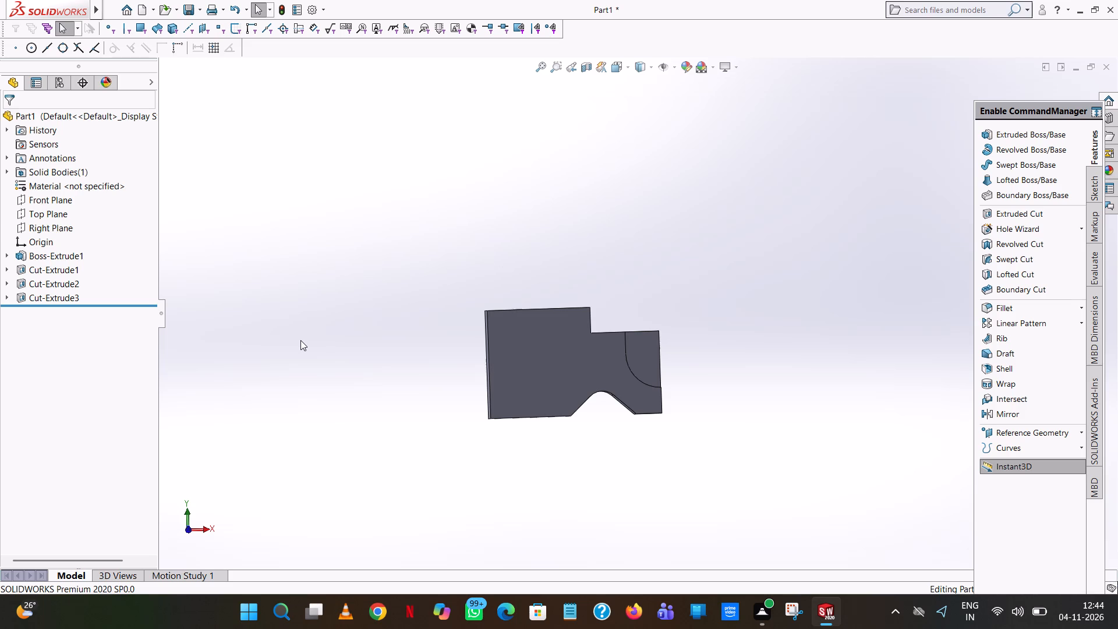
left_click(767, 205)
left_click(1016, 210)
left_click(529, 344)
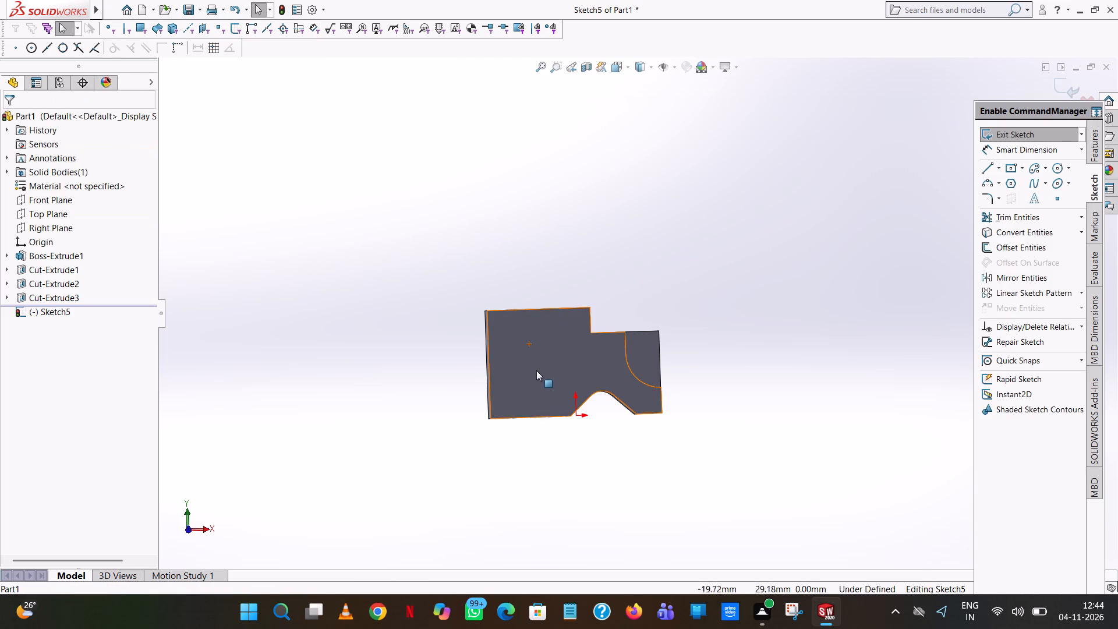
scroll(530, 377, "down", 3)
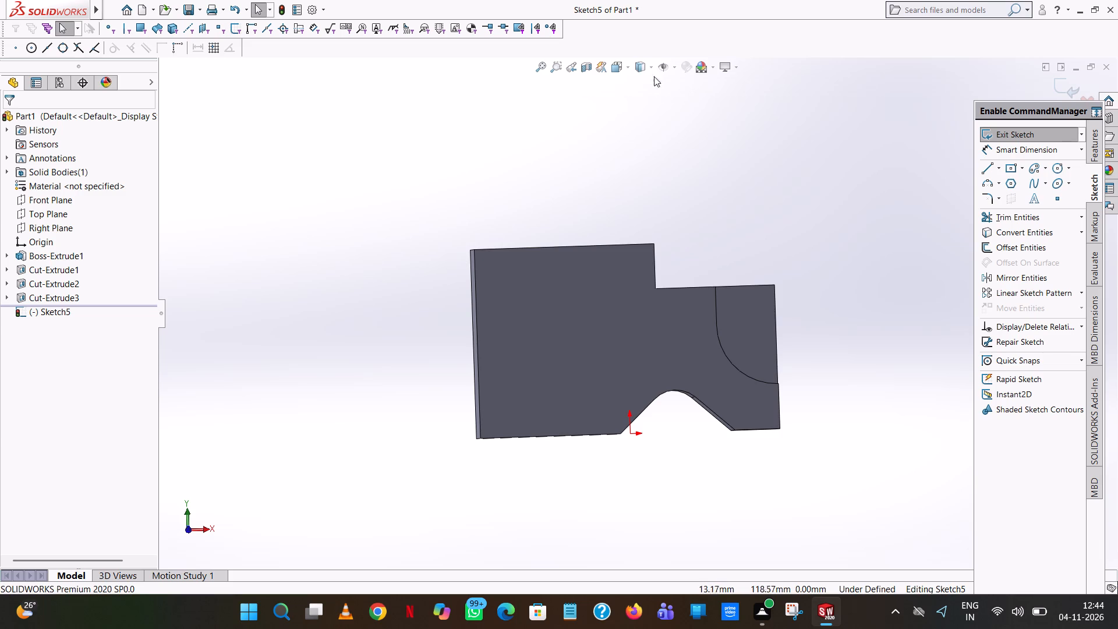
left_click(628, 67)
left_click(686, 130)
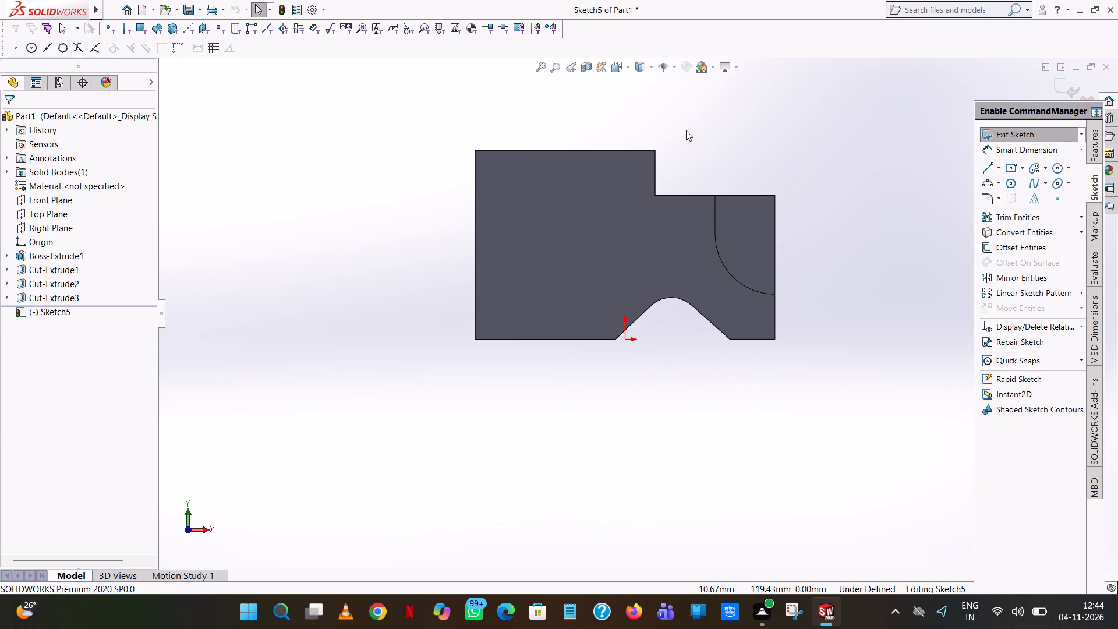
Sketch a 30 mm horizontal line along the front face's bottom edge, starting at the corner farthest from the quarter-arc cut.
left_click(989, 171)
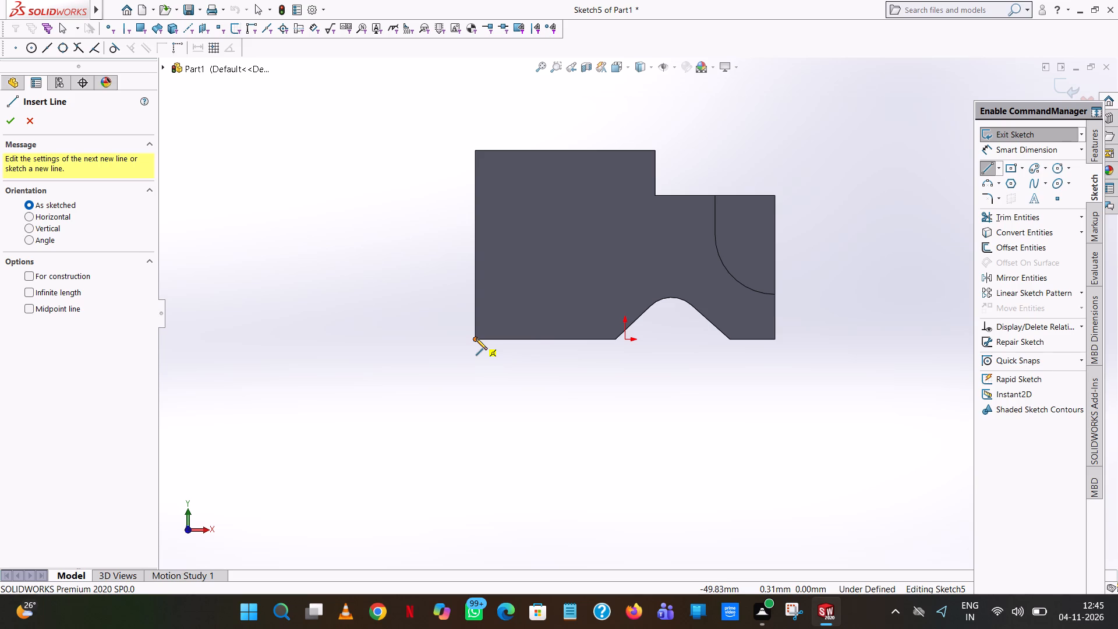
left_click(476, 338)
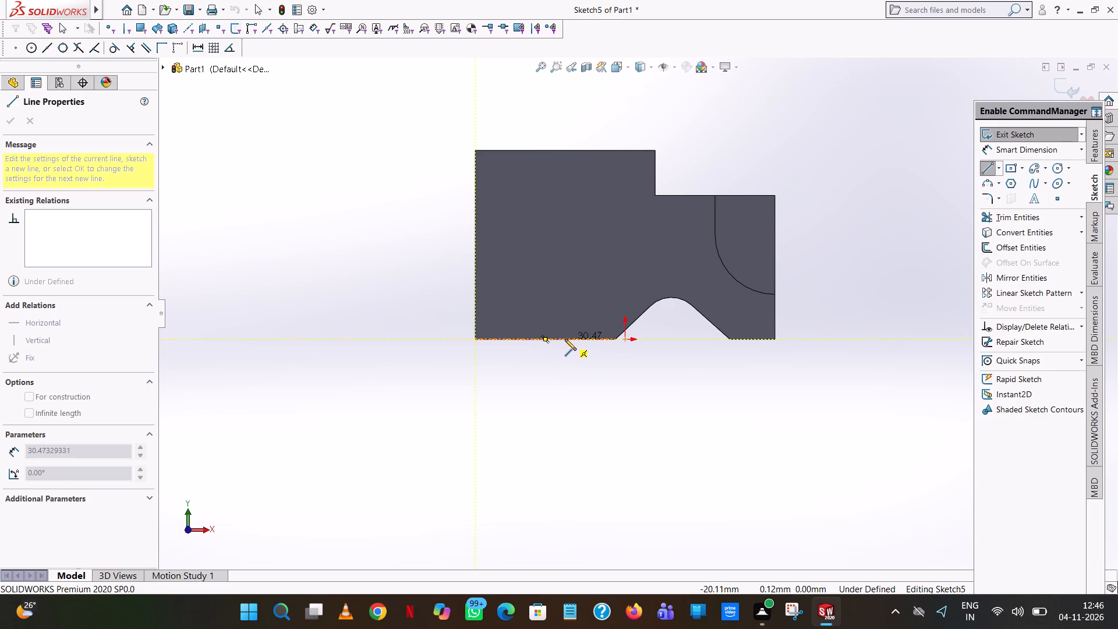
scroll(562, 339, "down", 7)
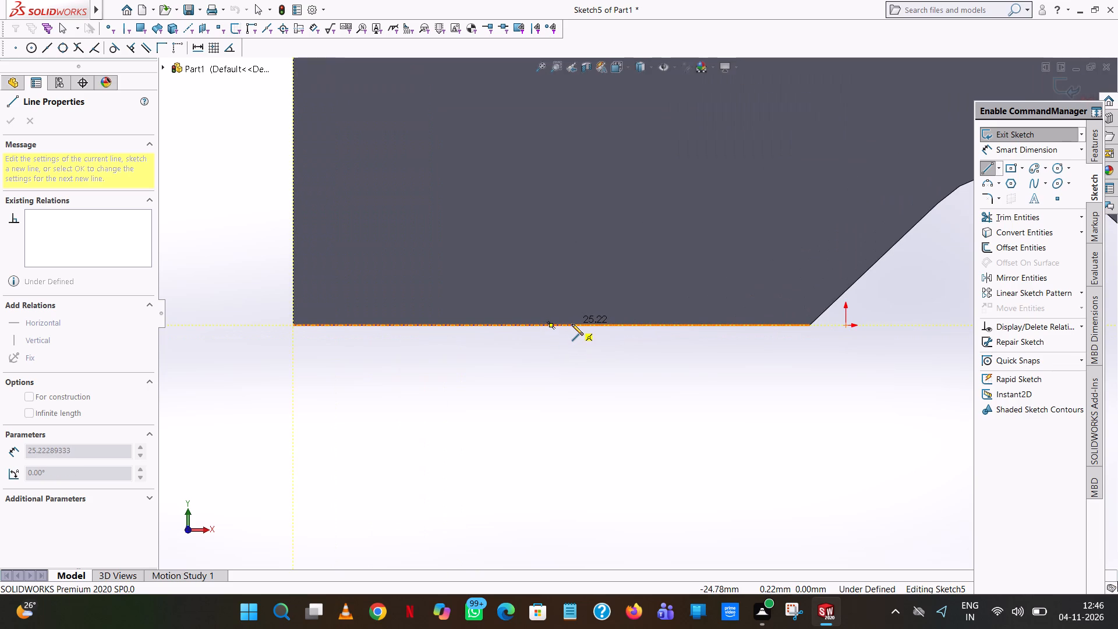
left_click(572, 324)
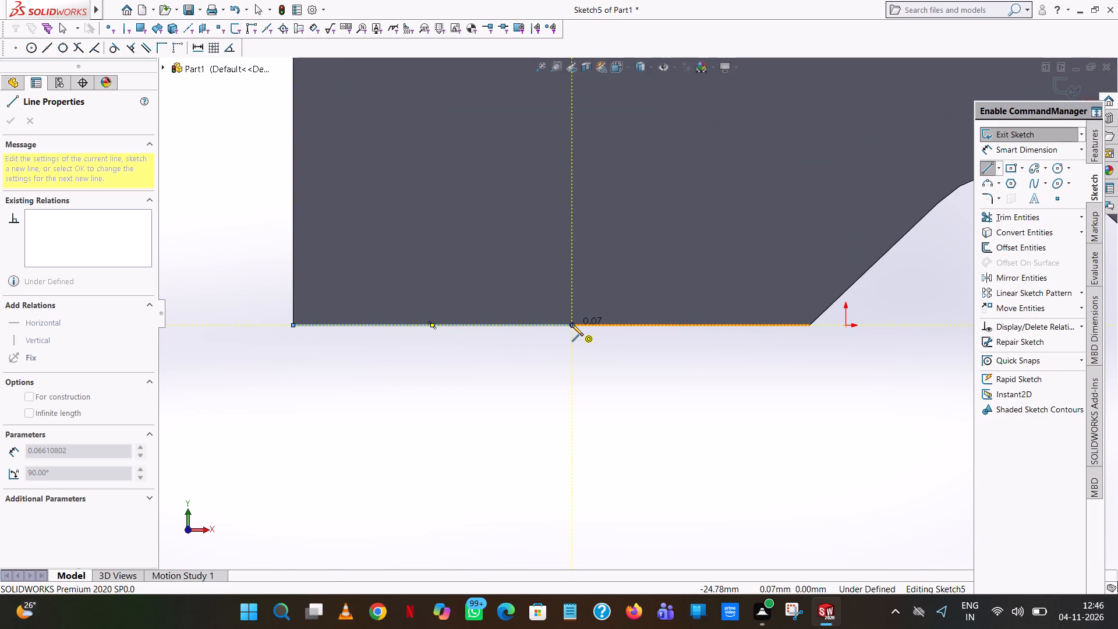
right_click(571, 324)
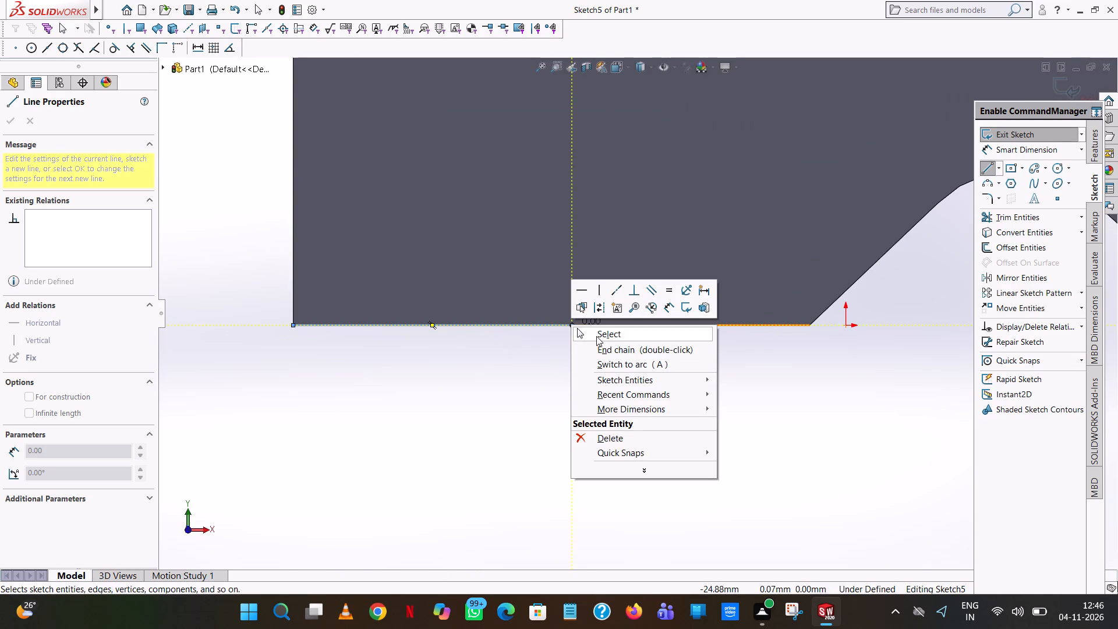
left_click(598, 337)
left_click(520, 324)
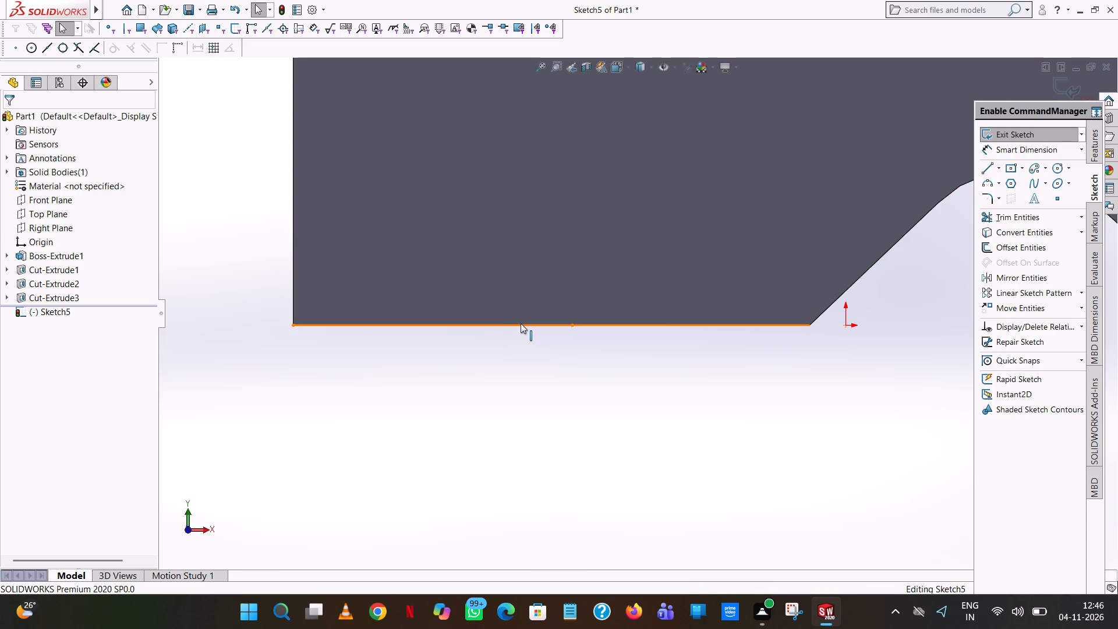
type("30")
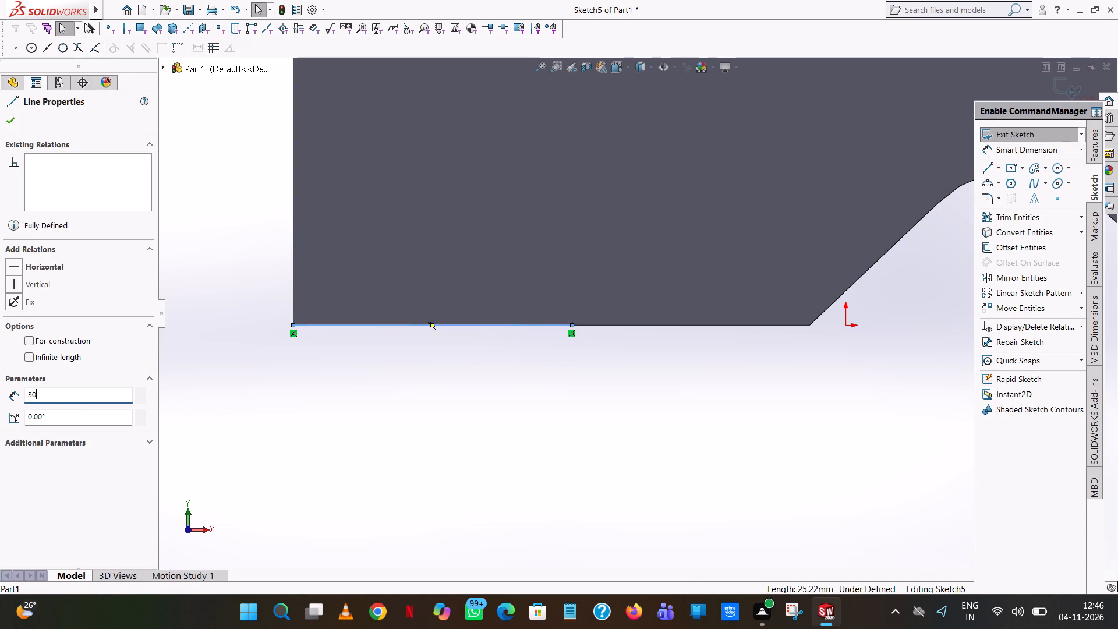
key("Return")
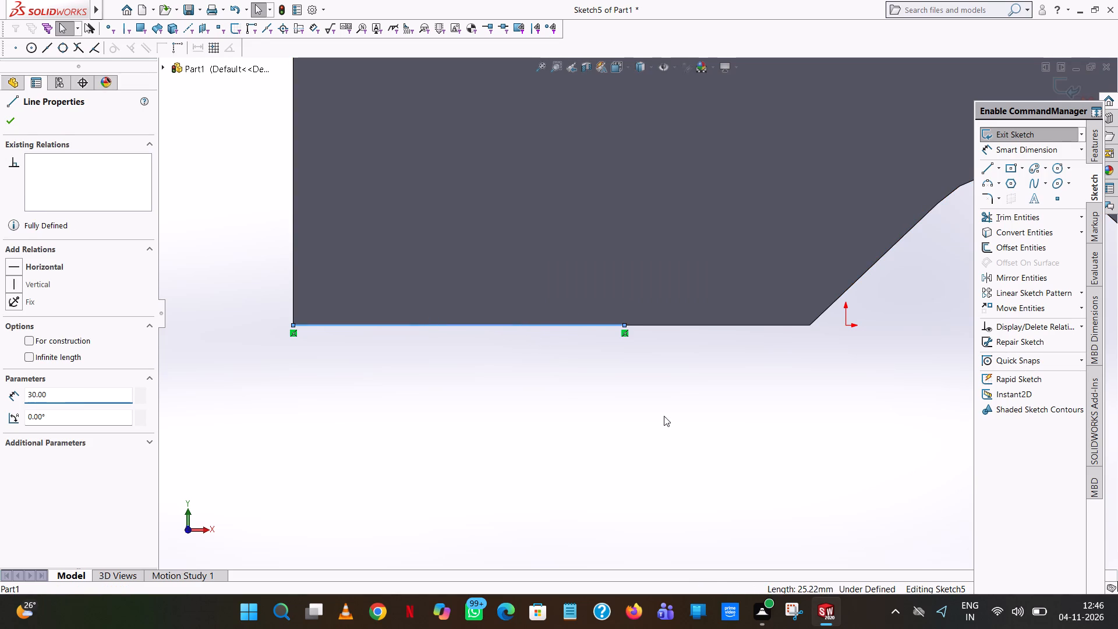
left_click(664, 416)
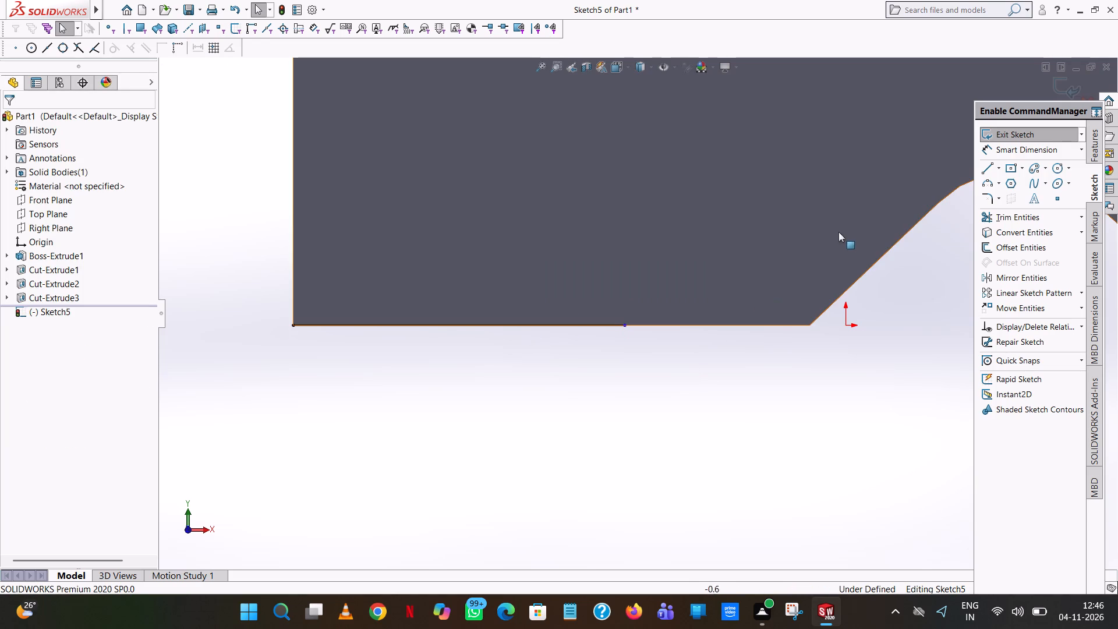
Sketch a 35 mm vertical line upward from the inner end of the 30 mm line.
left_click(981, 167)
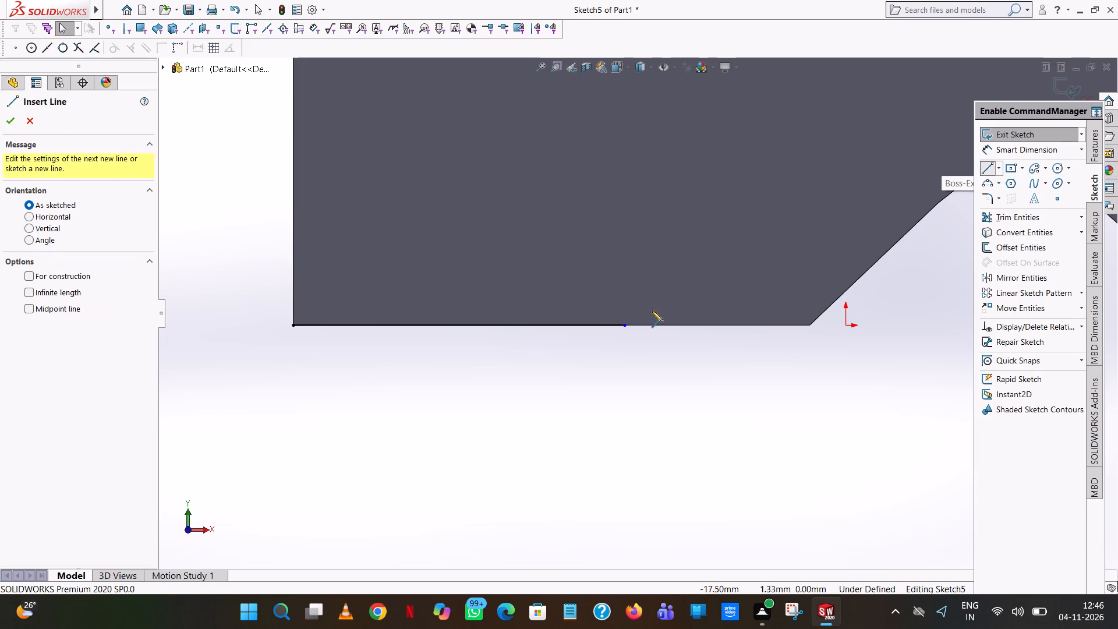
left_click(624, 326)
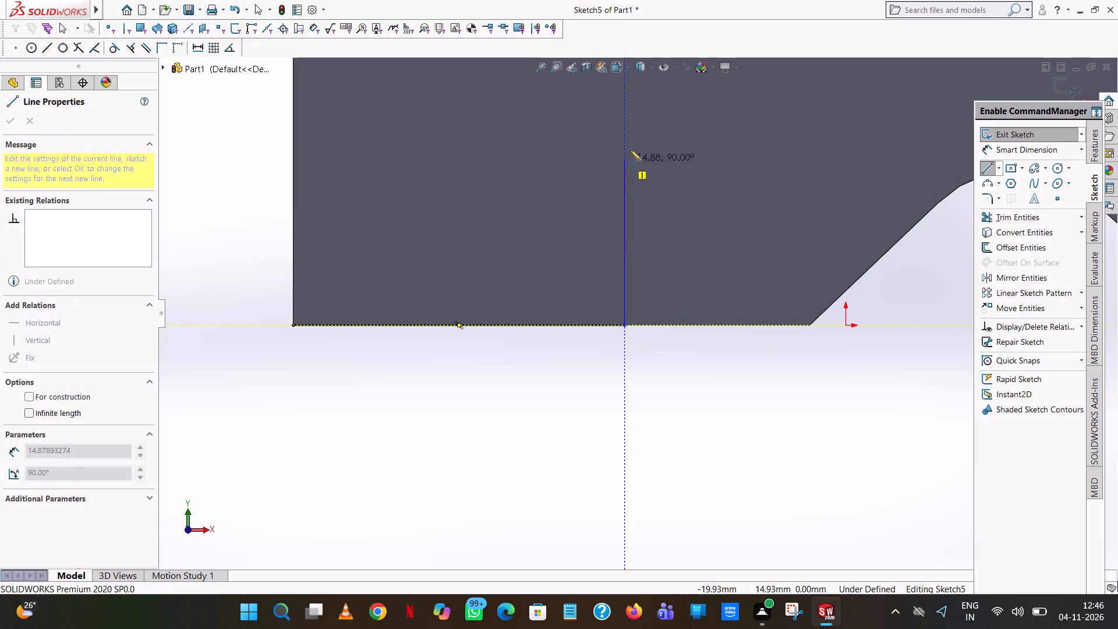
scroll(627, 115, "down", 4)
scroll(628, 118, "up", 5)
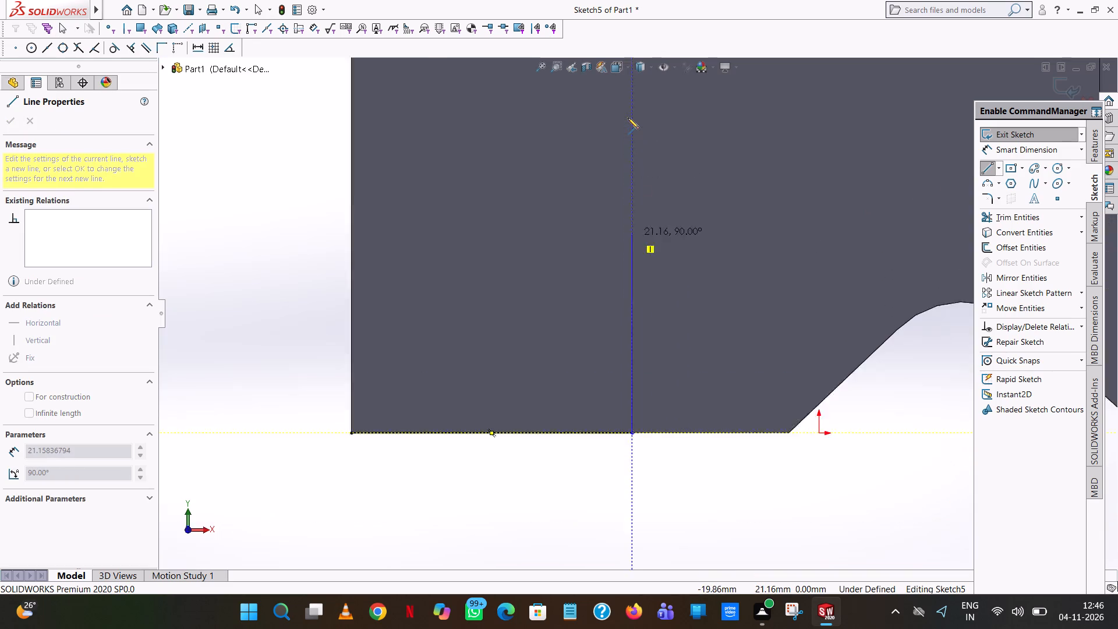
scroll(628, 118, "up", 3)
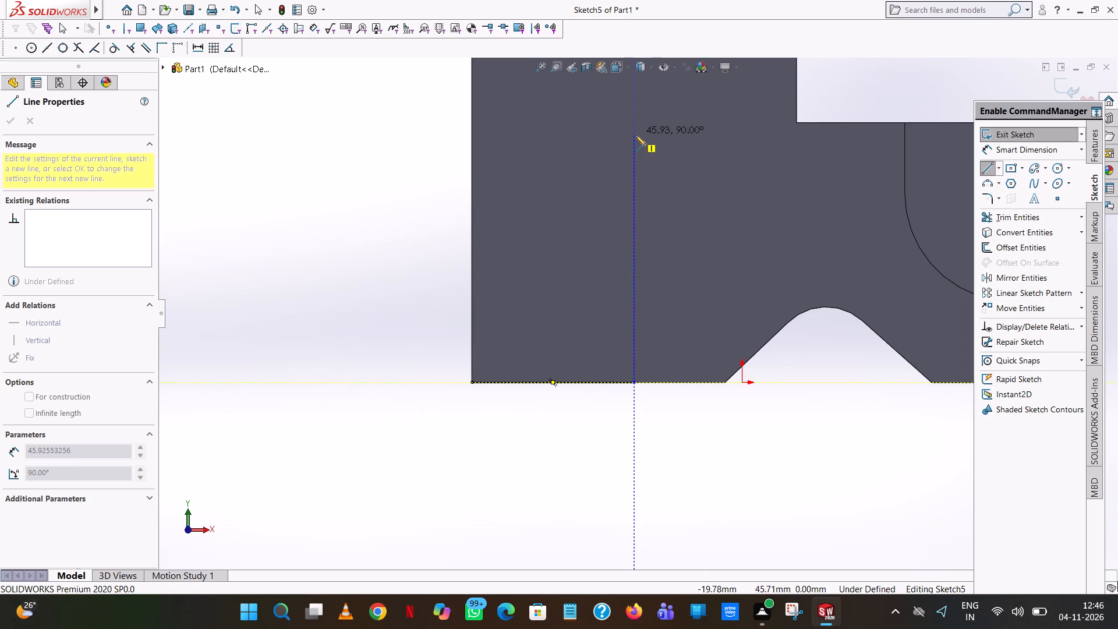
left_click(635, 140)
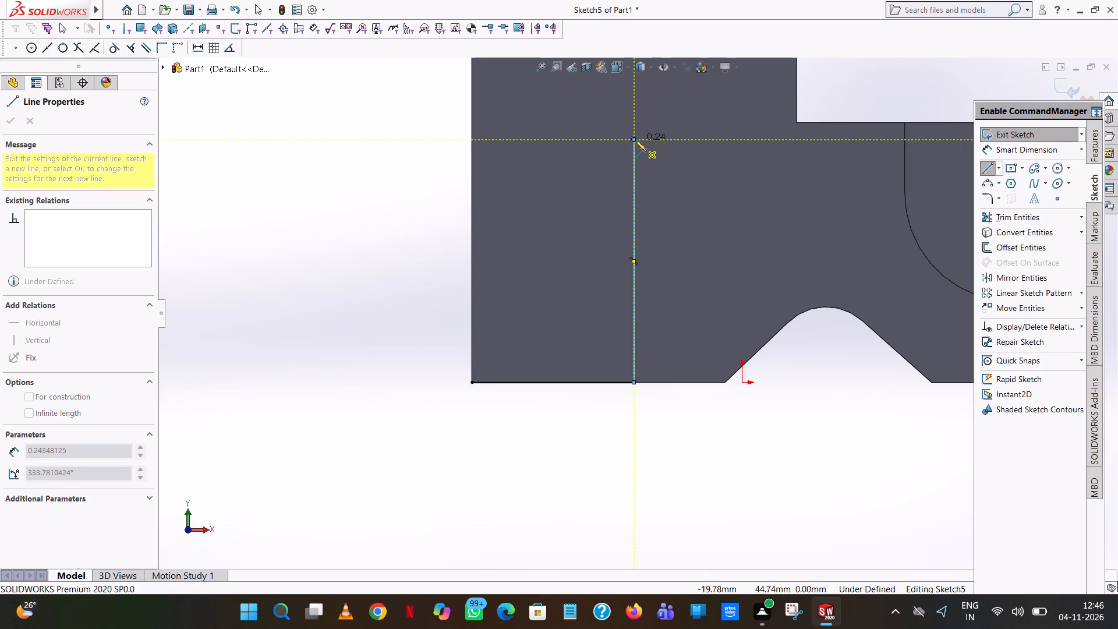
right_click(634, 140)
left_click(670, 153)
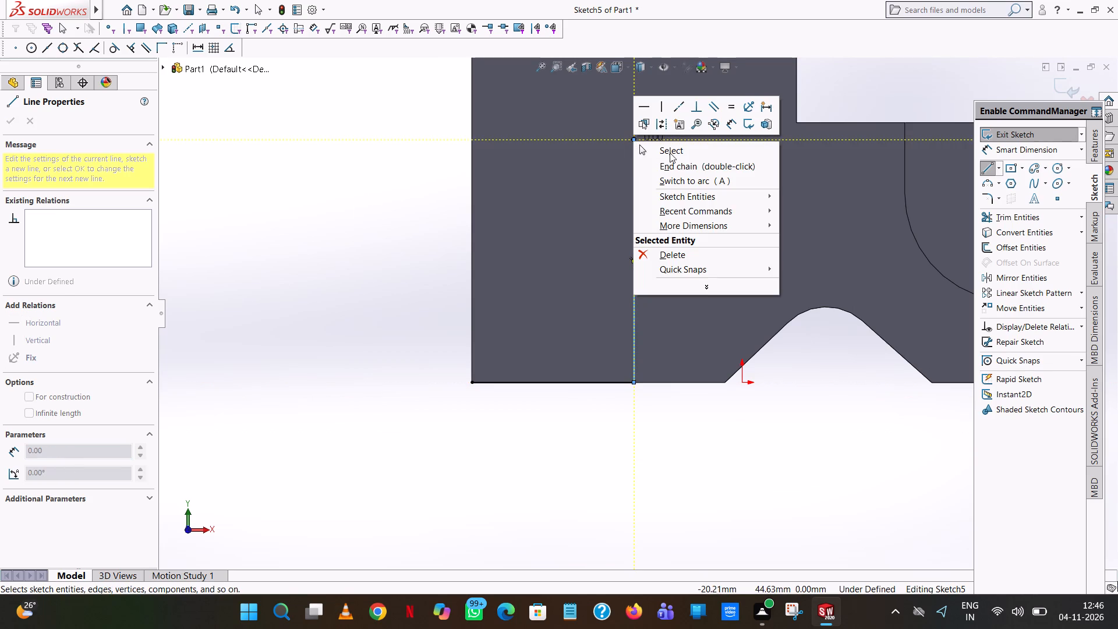
left_click(635, 189)
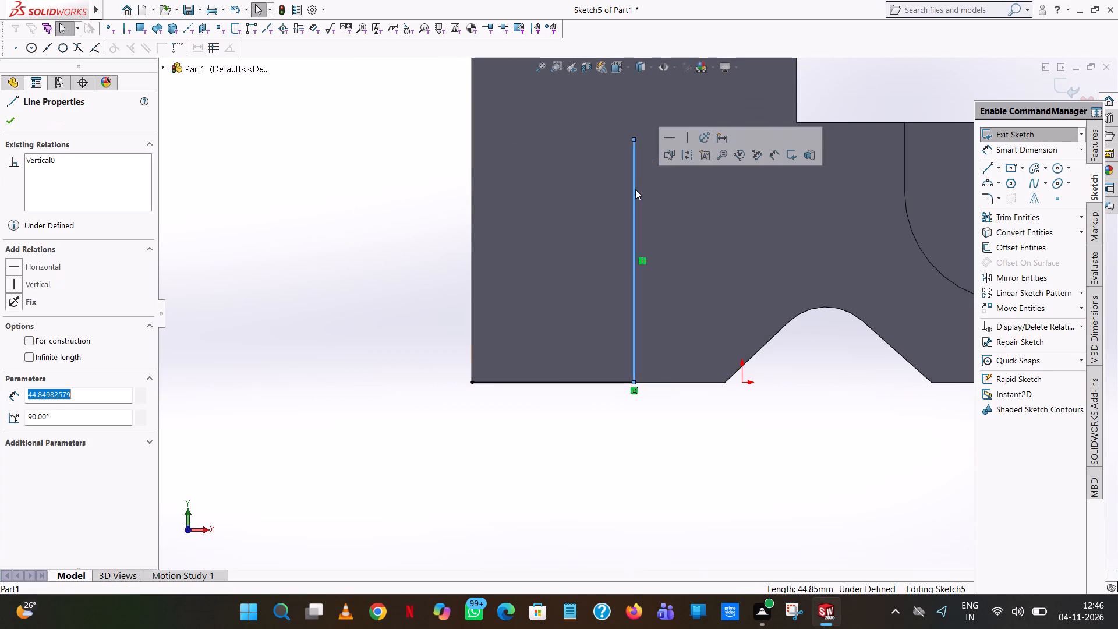
type("38")
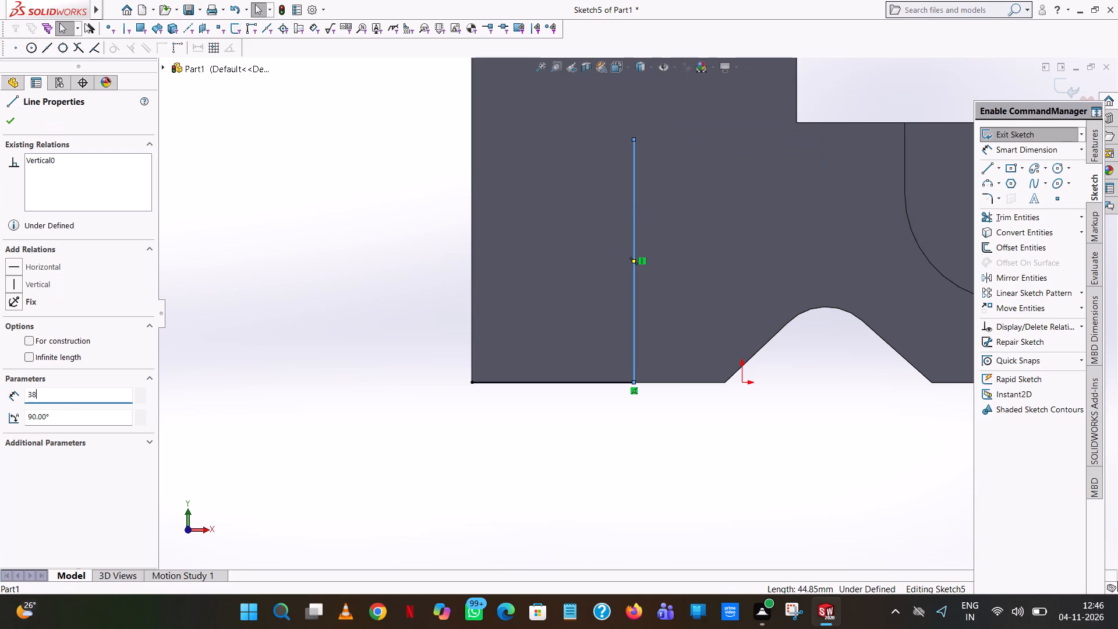
key("BackSpace")
key("5")
key("Return")
left_click(269, 181)
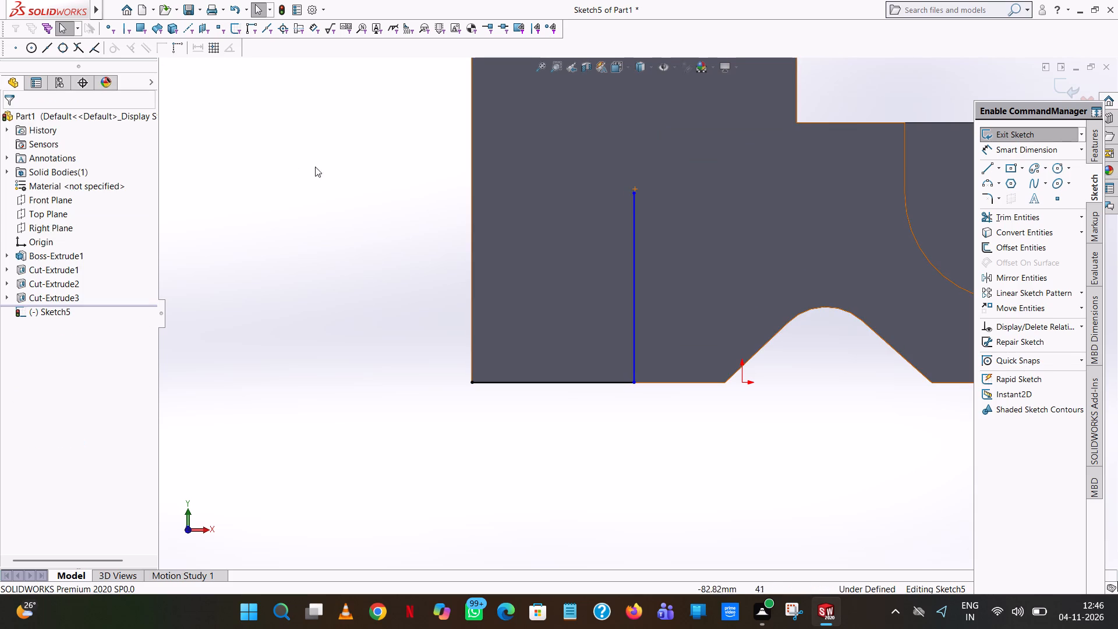
Draw a circle of 25 mm radius centred on the upper end of the 35 mm vertical line.
left_click(1054, 171)
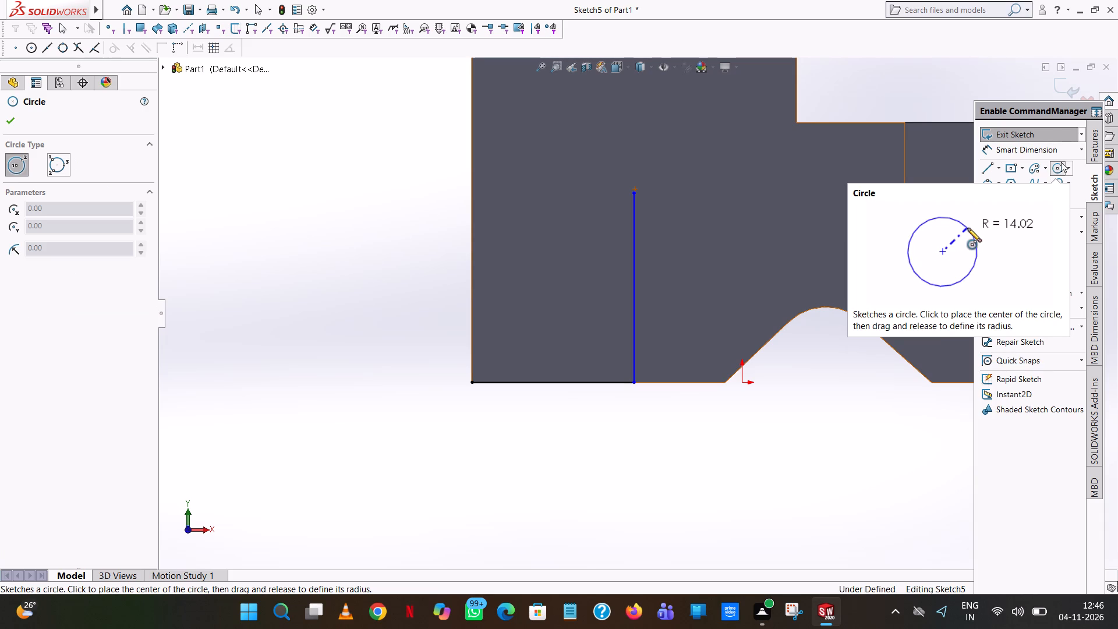
left_click(634, 192)
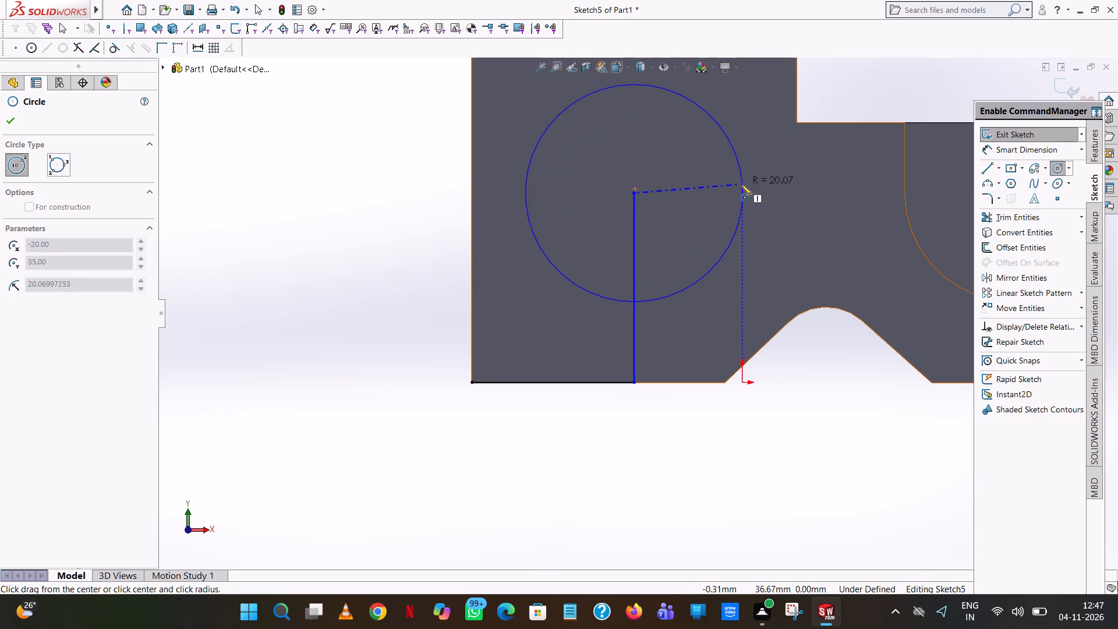
left_click(741, 183)
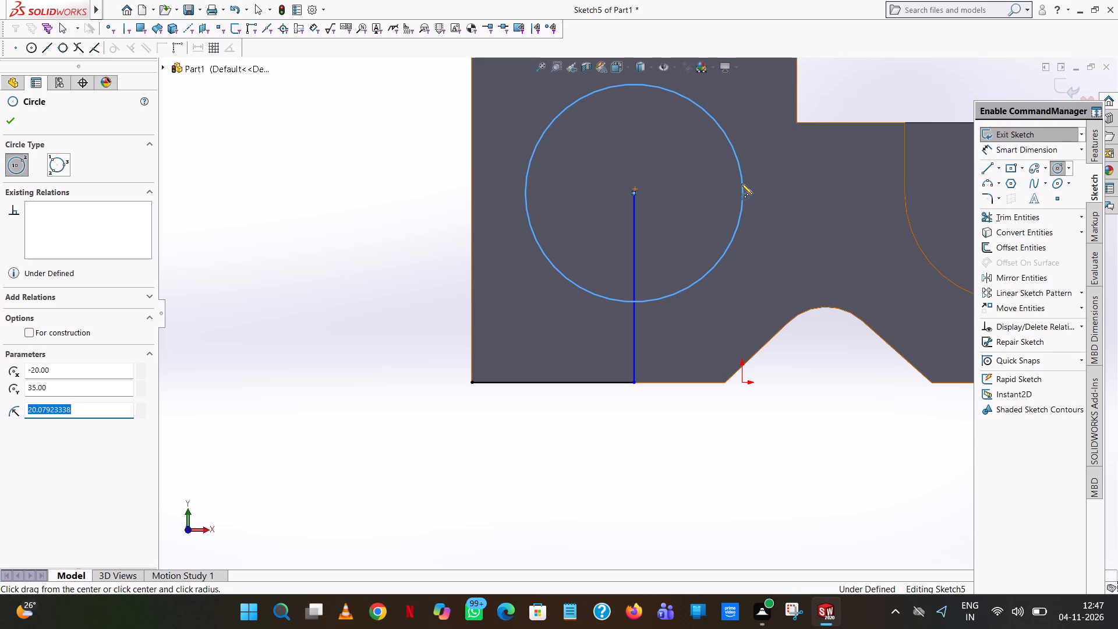
type("25")
key("Return")
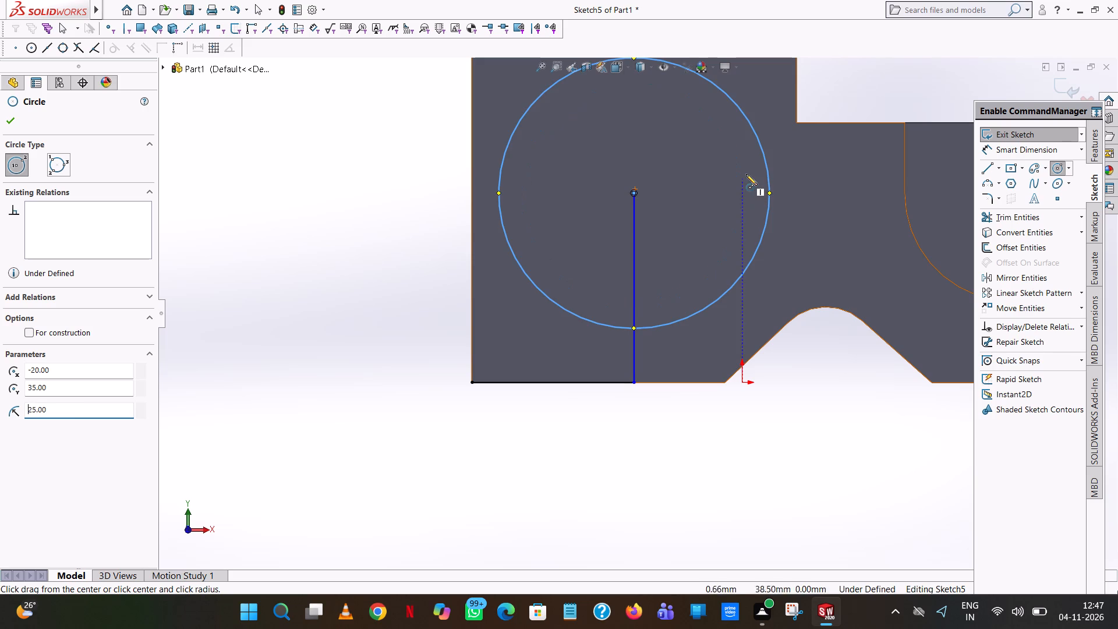
scroll(748, 171, "up", 1)
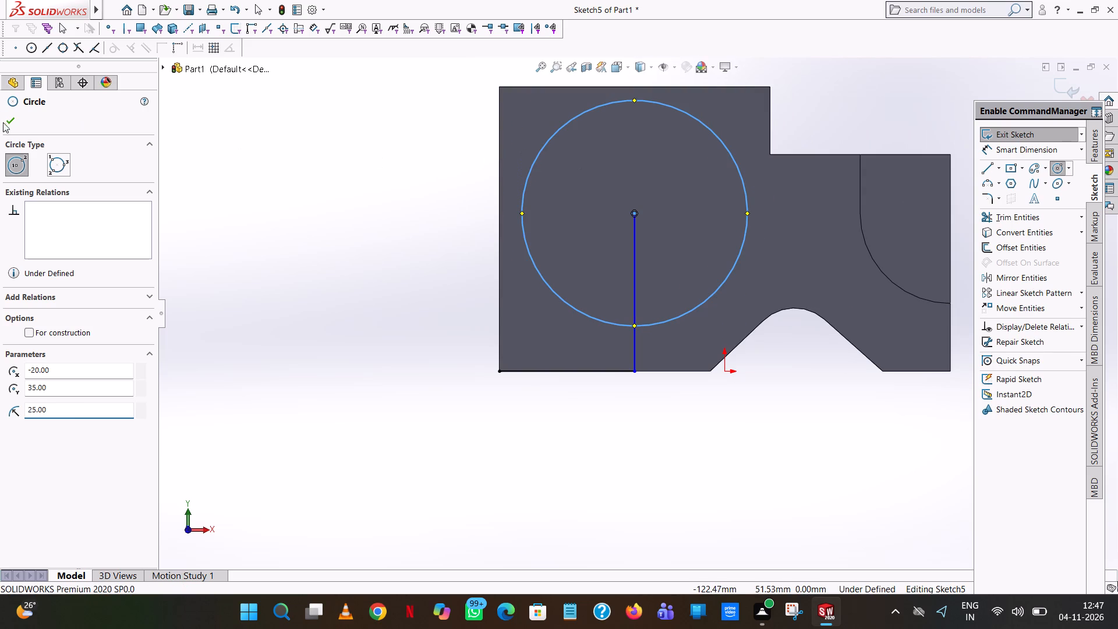
left_click(18, 122)
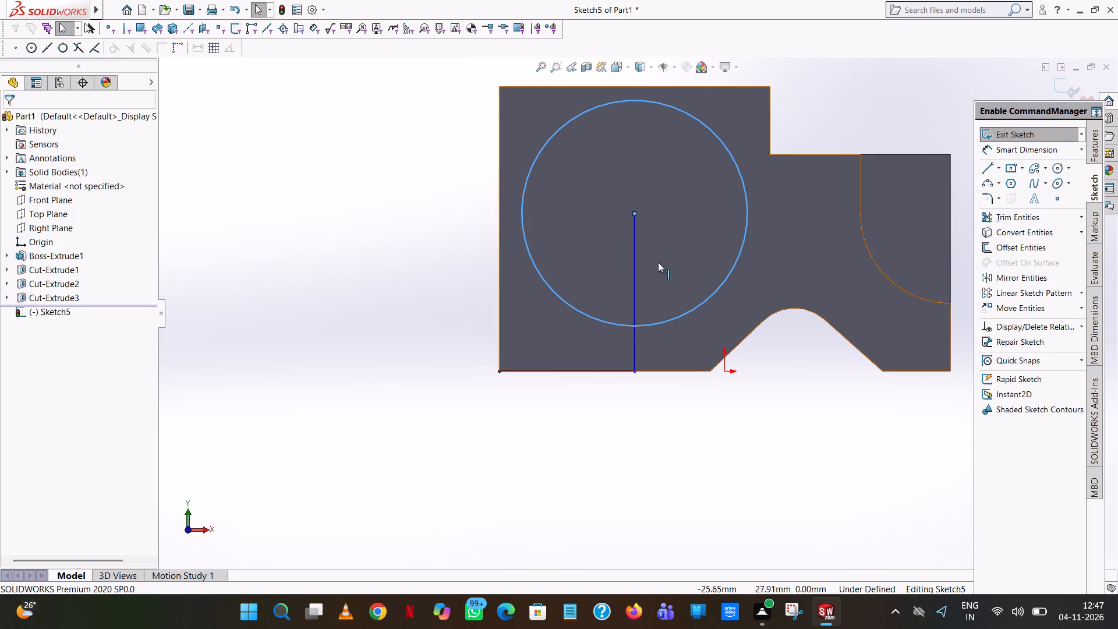
left_click(762, 458)
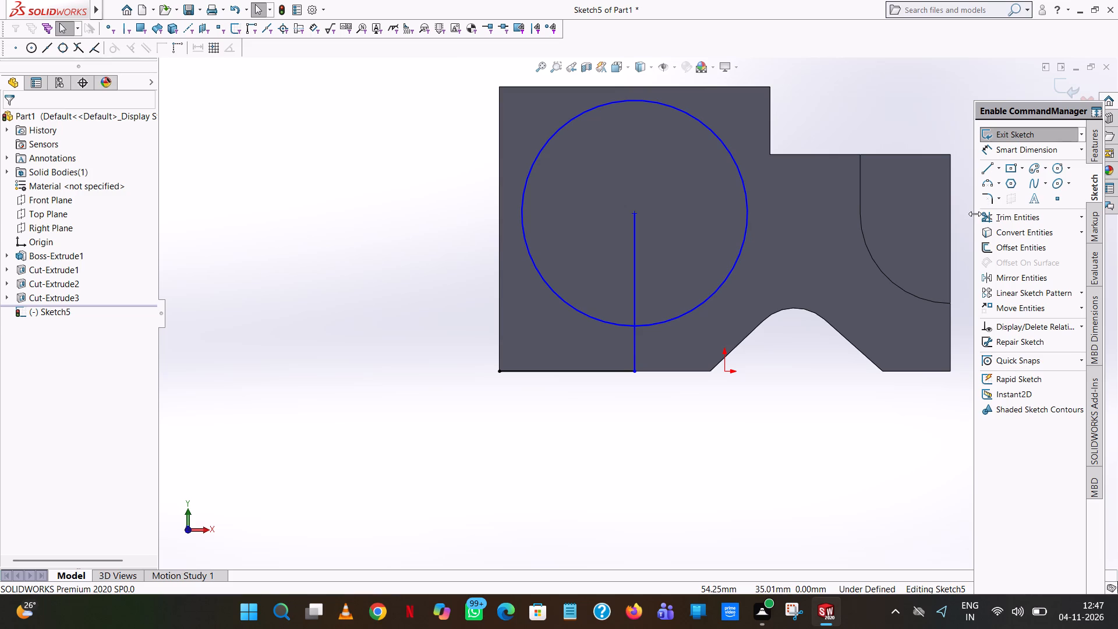
Trim away the vertical and horizontal guide lines, keeping only the circle in the sketch.
left_click(981, 216)
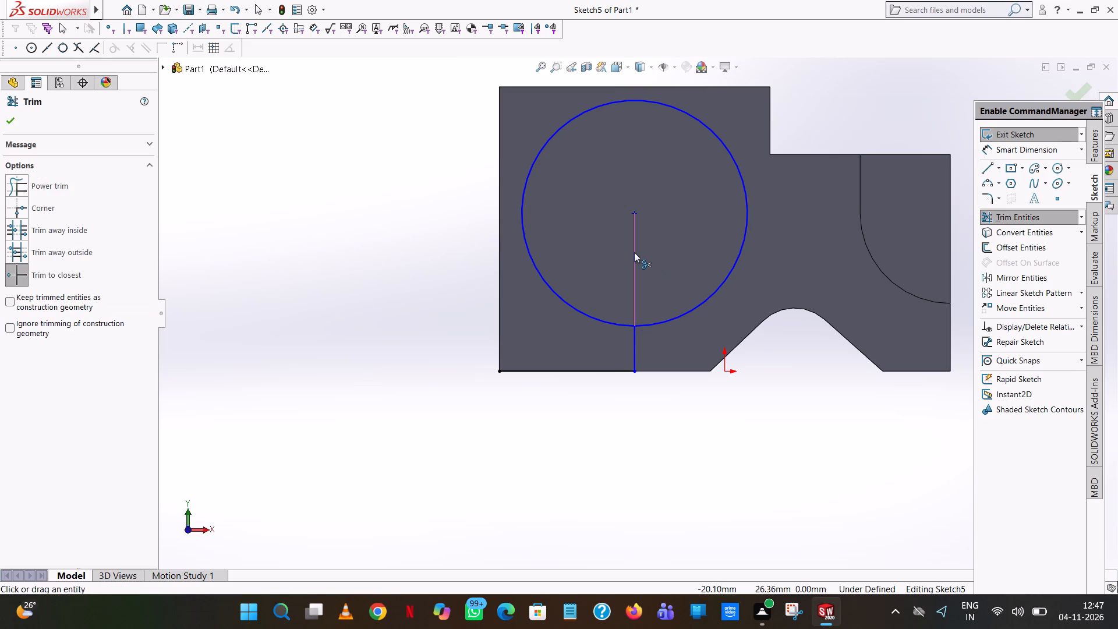
left_click(634, 252)
left_click(640, 352)
left_click(635, 352)
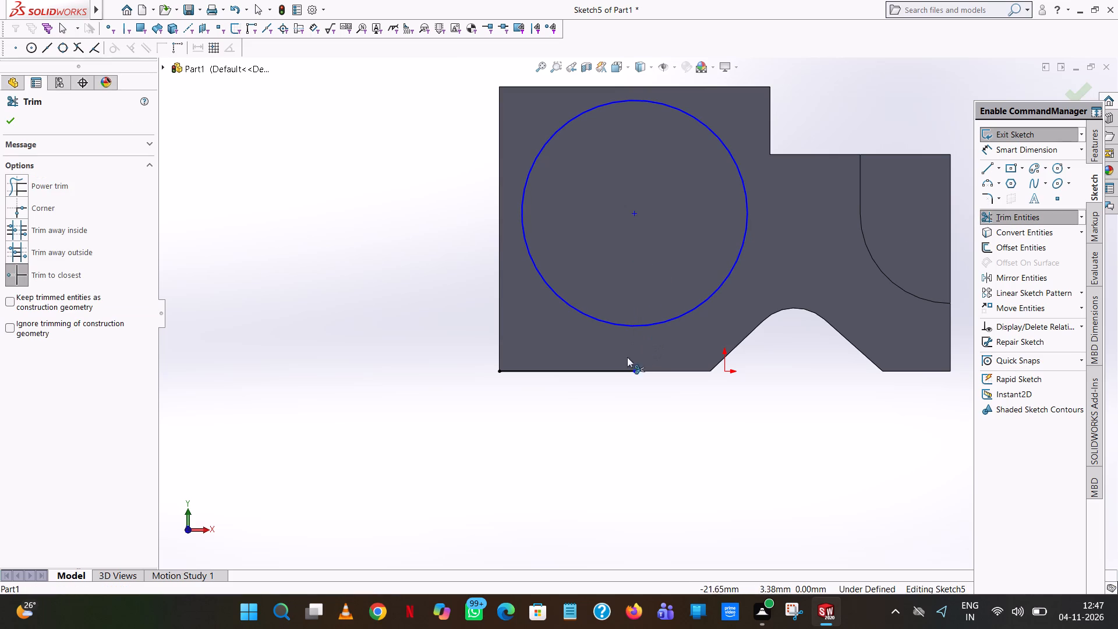
left_click(628, 368)
Add a diameter dimension to the large circle sketched on the front face, keeping its current size.
left_click(1032, 149)
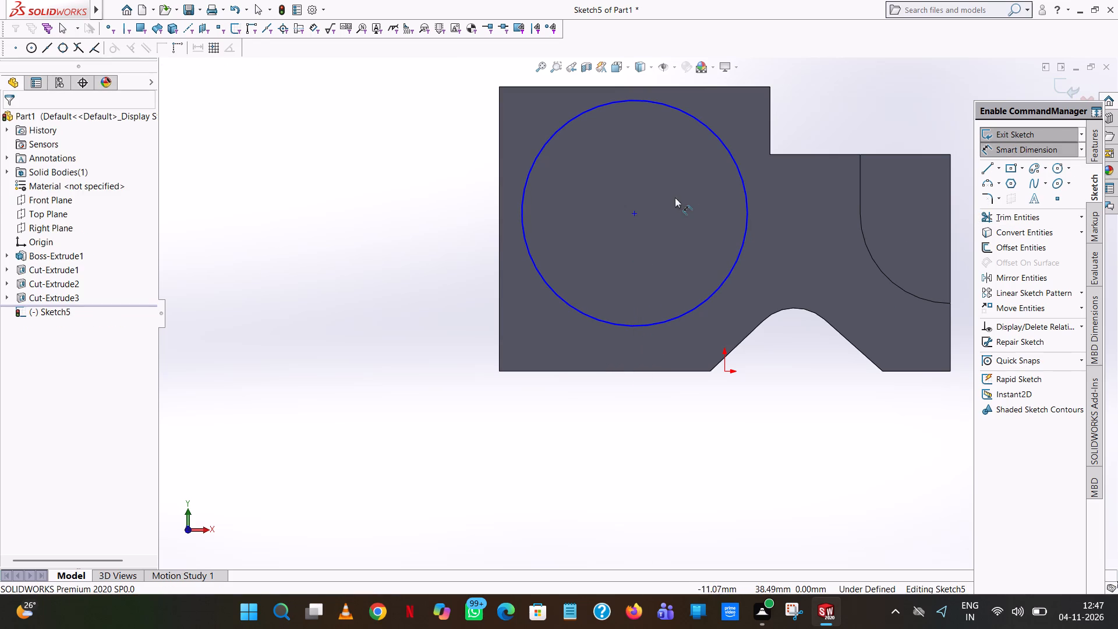
left_click(522, 214)
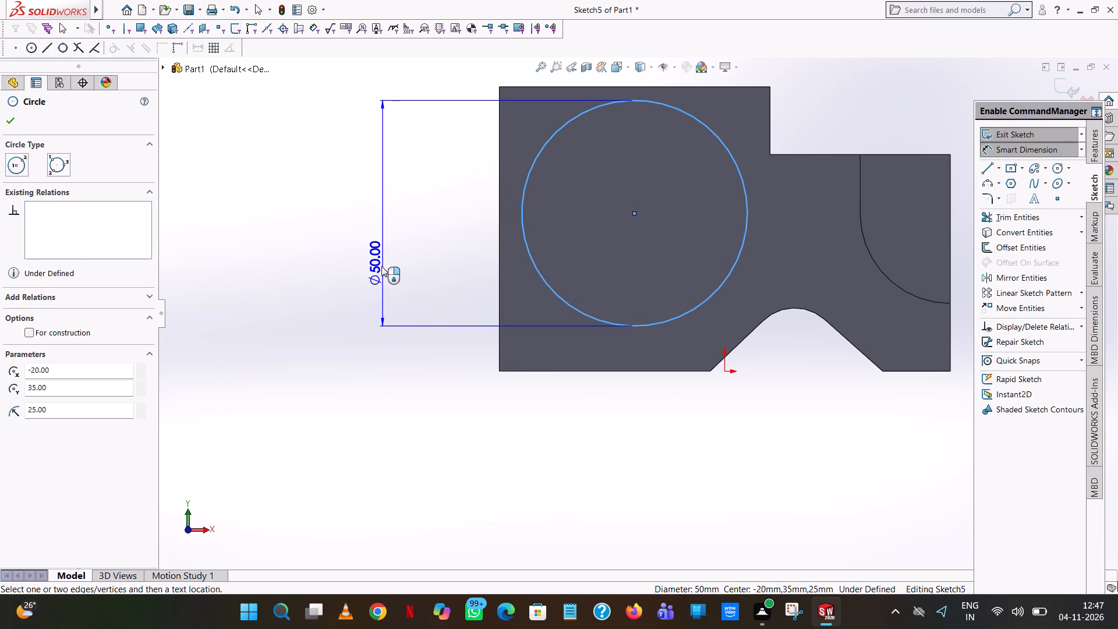
left_click(380, 337)
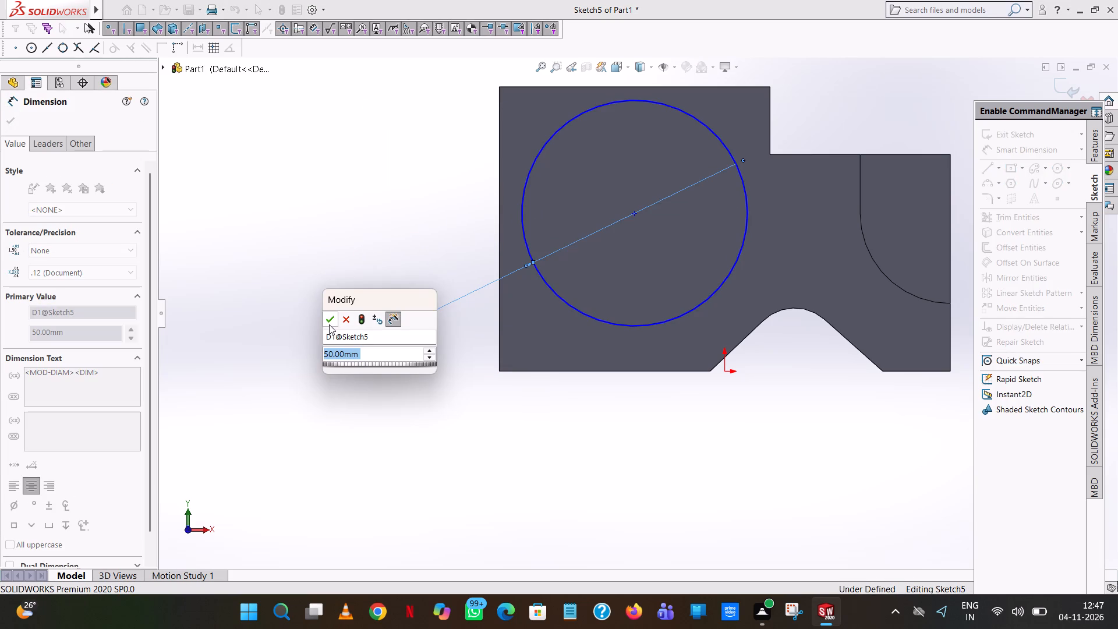
left_click(329, 324)
left_click(348, 253)
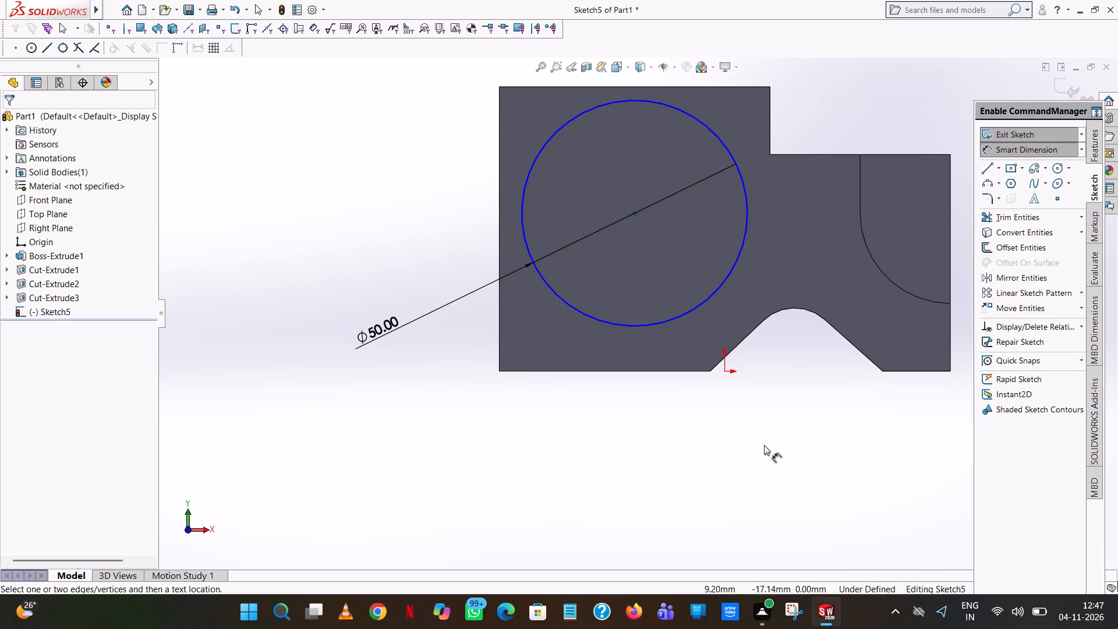
Dimension the vertical distance between the circle's centre and the origin, keeping the current value.
left_click(633, 212)
left_click(727, 372)
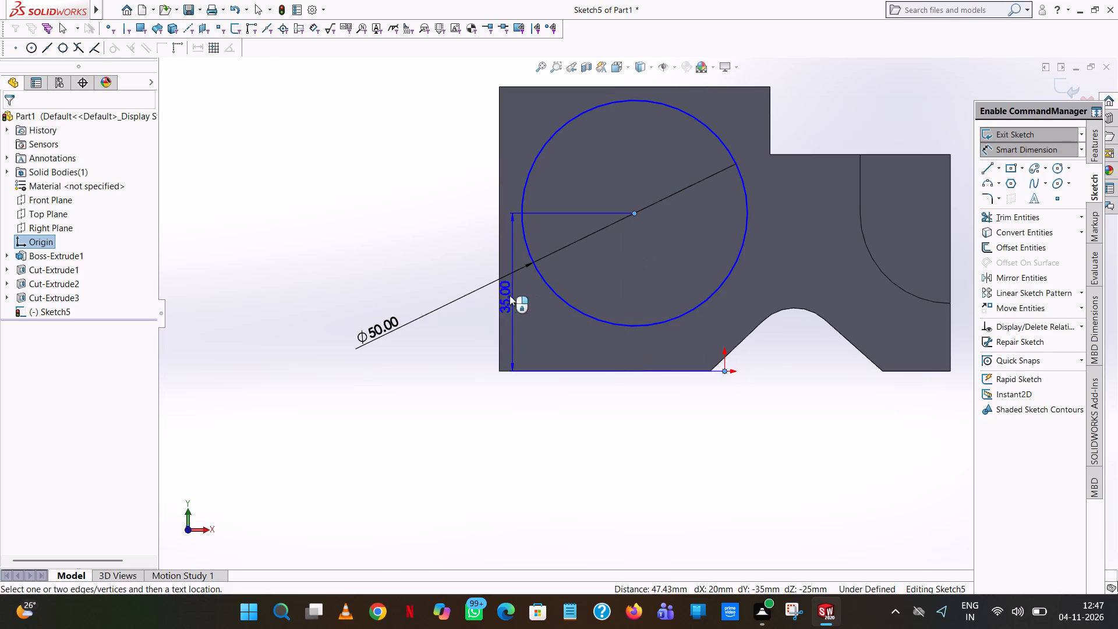
left_click(439, 281)
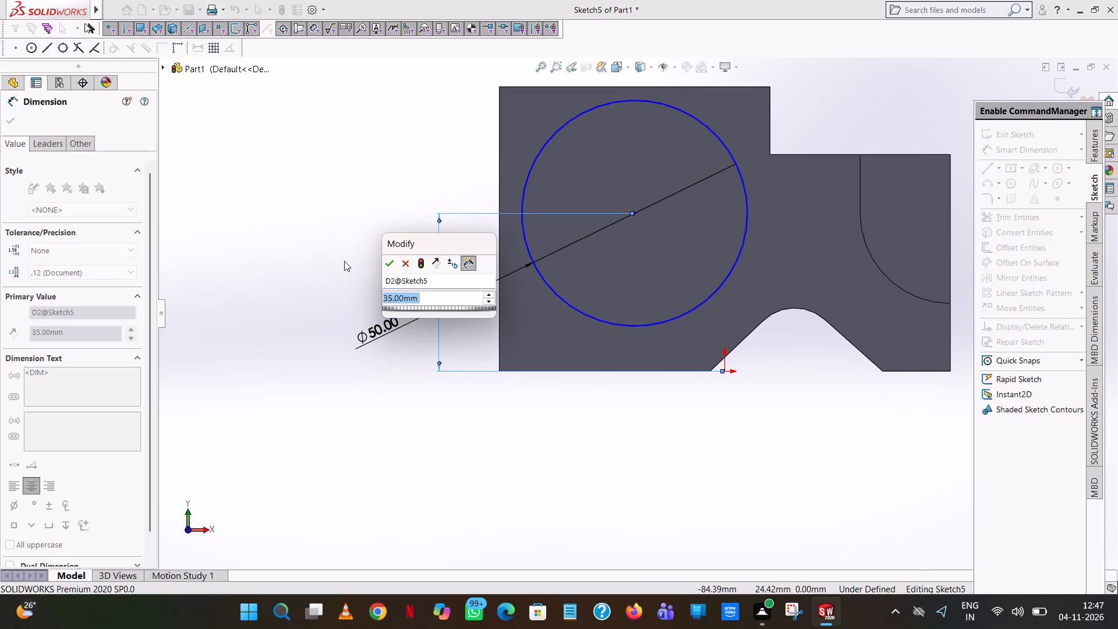
left_click(387, 262)
left_click(451, 179)
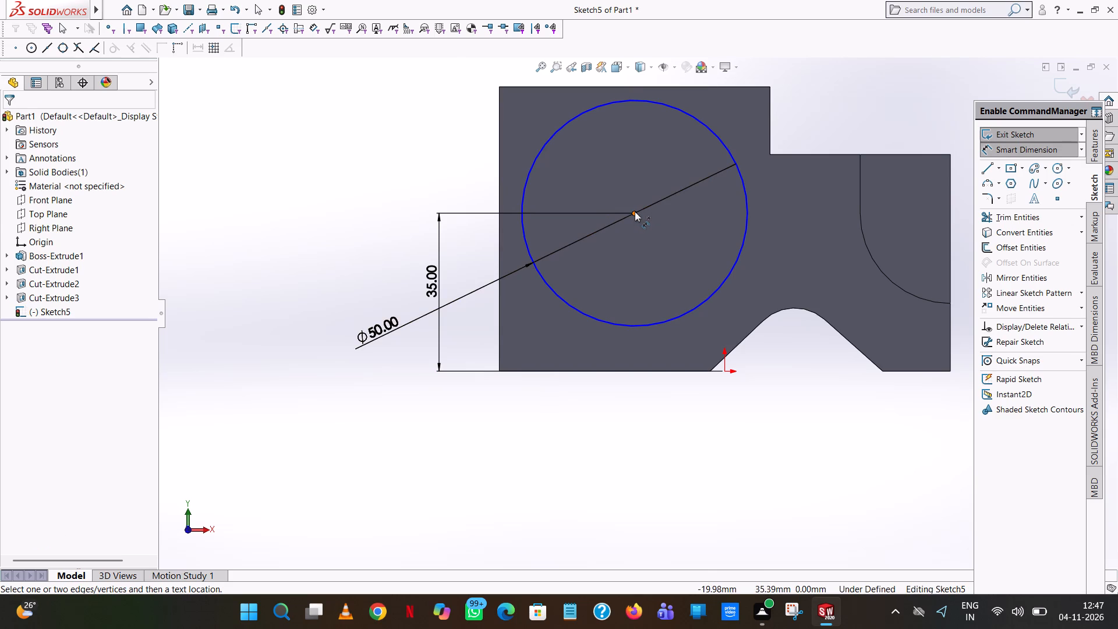
Dimension the horizontal distance between the circle's centre and the origin, keeping the current value.
left_click(635, 211)
left_click(724, 368)
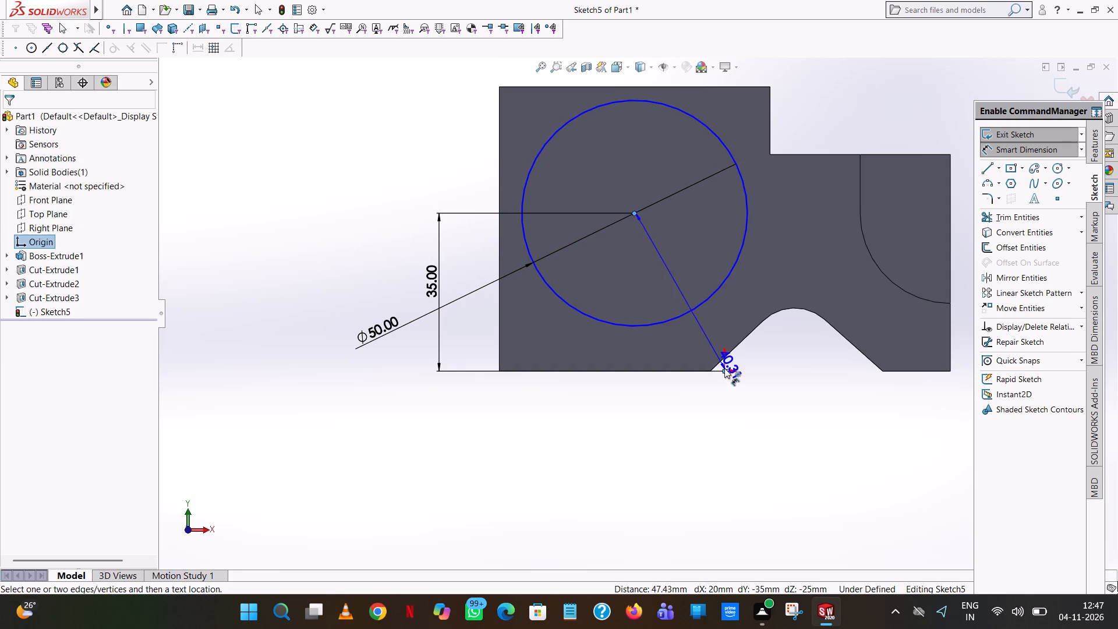
left_click(650, 446)
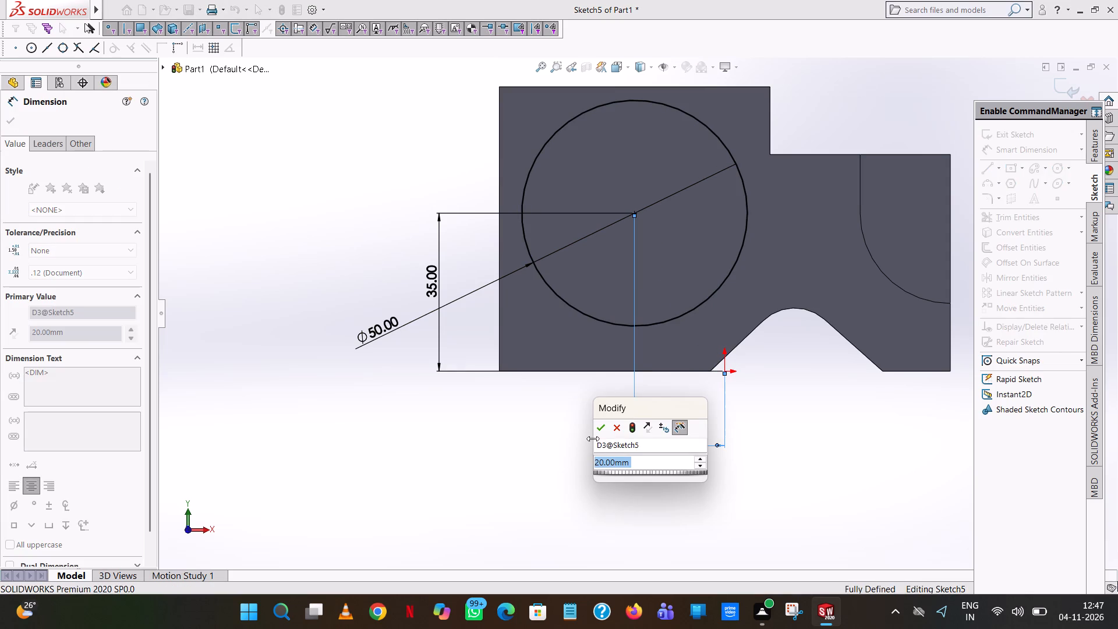
left_click(600, 429)
left_click(524, 418)
Cut-extrude the large circle 13 mm blind into the front of the block.
scroll(787, 151, "up", 4)
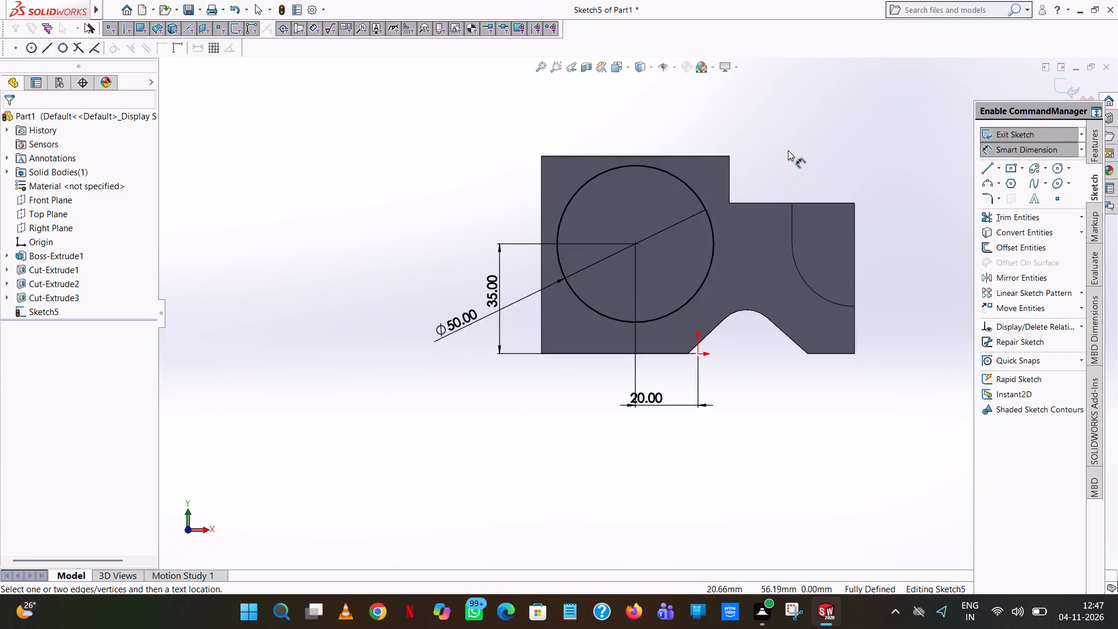
scroll(788, 150, "up", 1)
middle_click_drag(743, 194, 819, 317)
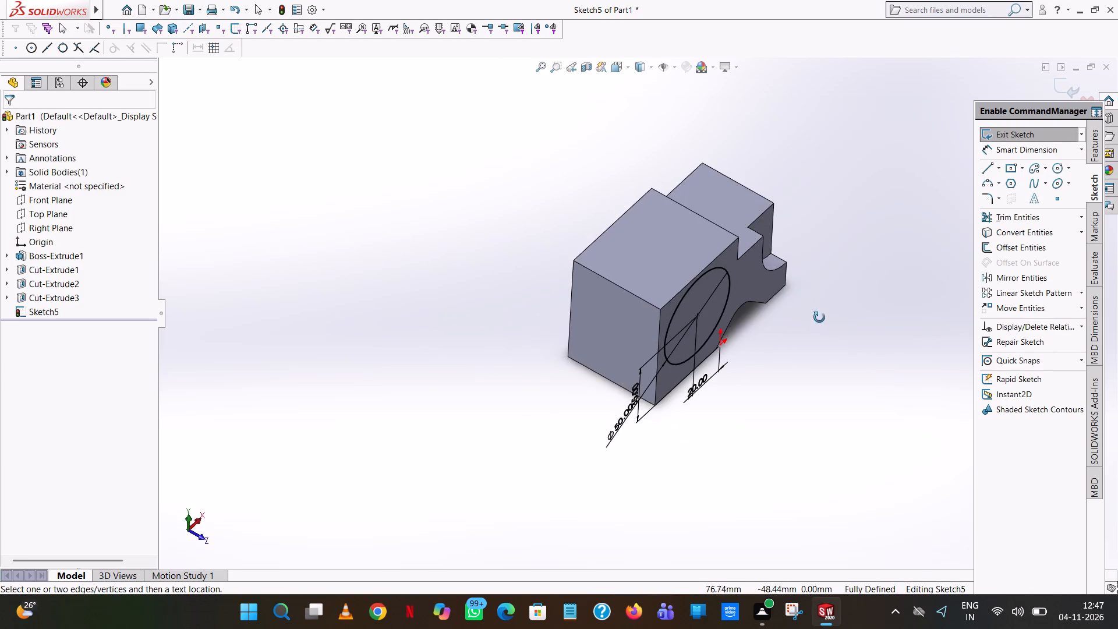
middle_click_drag(819, 317, 870, 253)
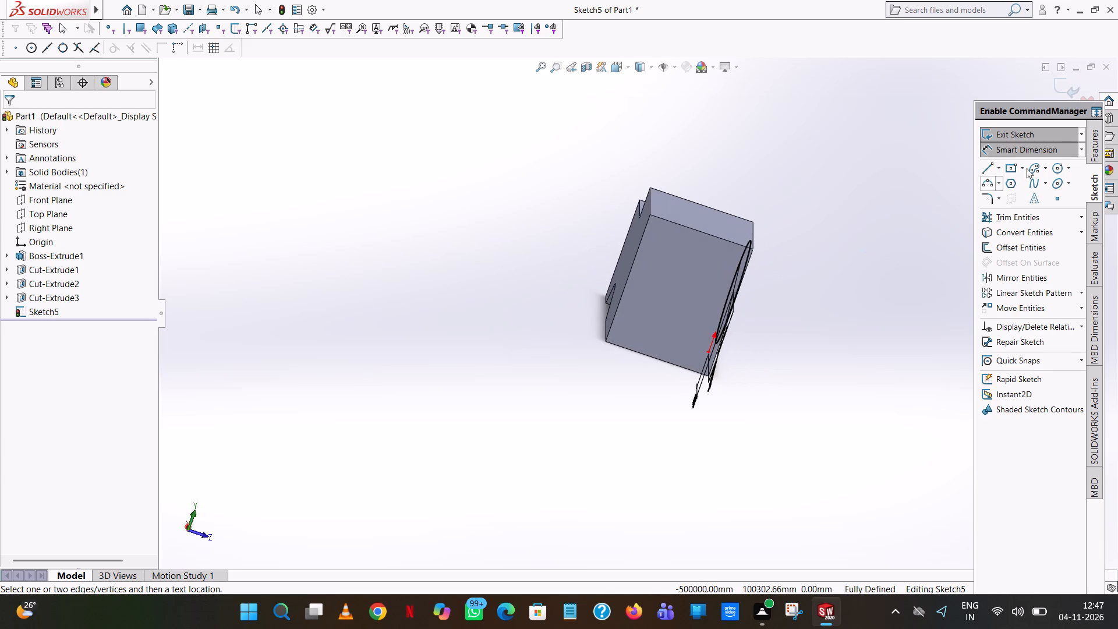
left_click(1092, 139)
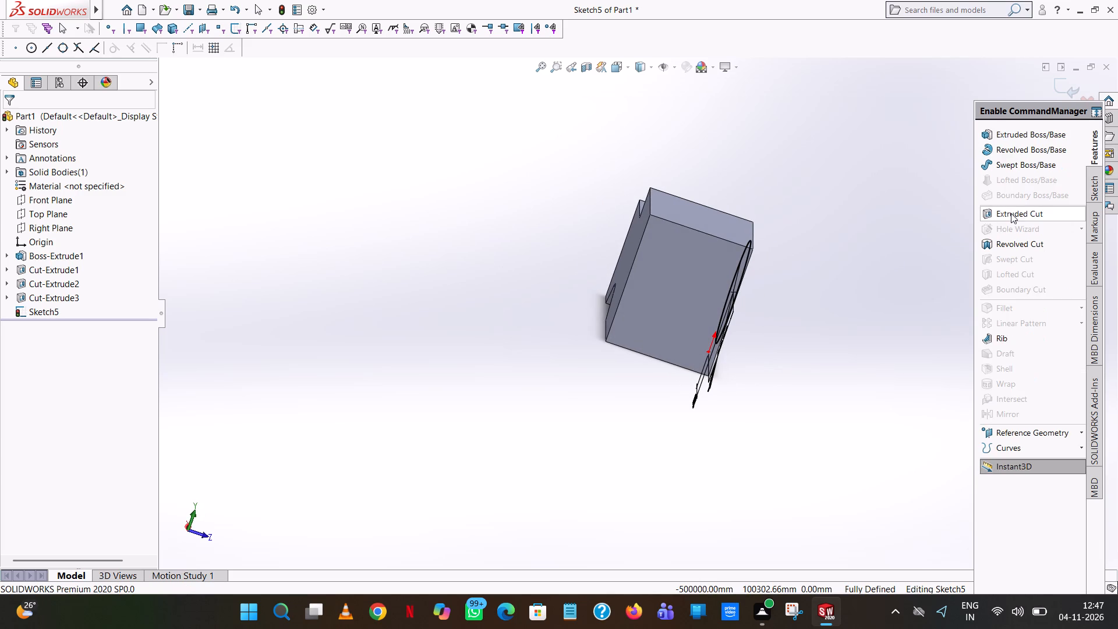
left_click(1012, 213)
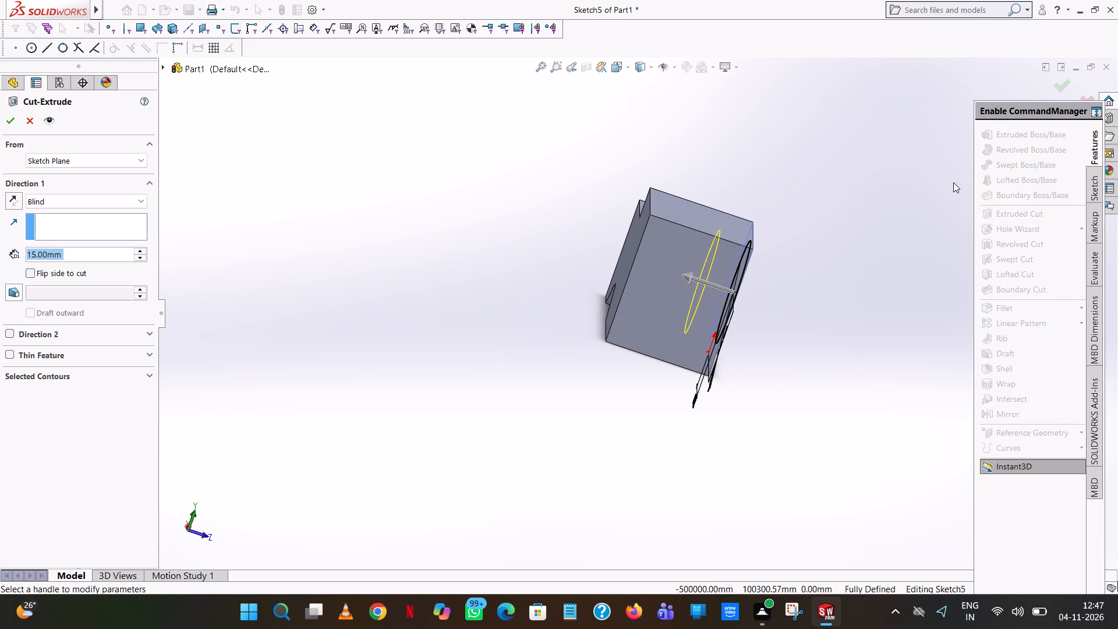
type("13")
key("Return")
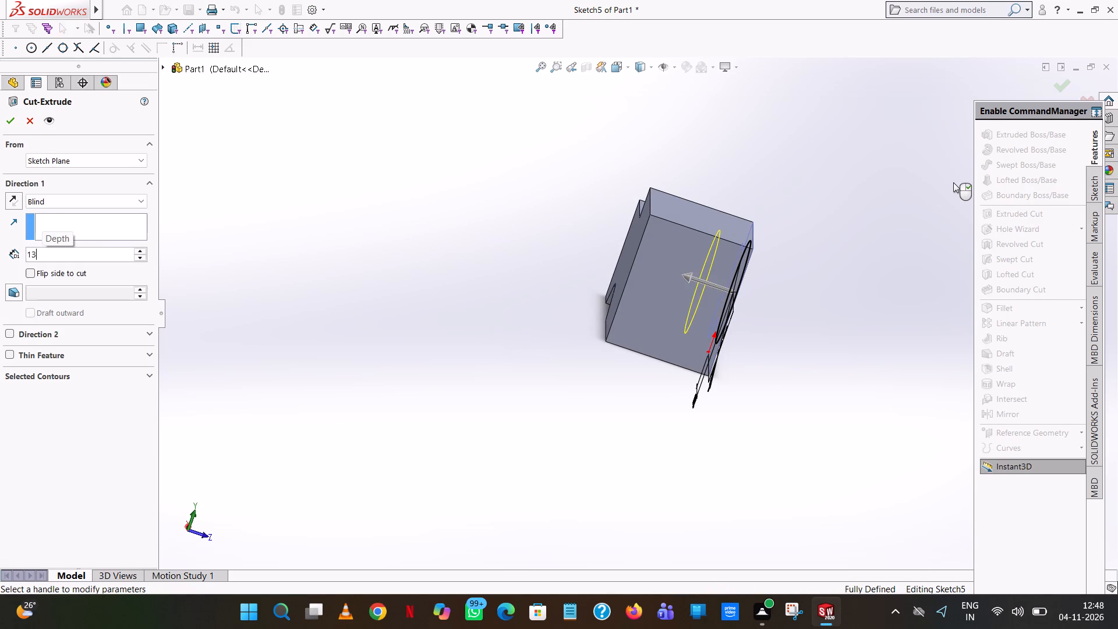
left_click(10, 122)
left_click(503, 192)
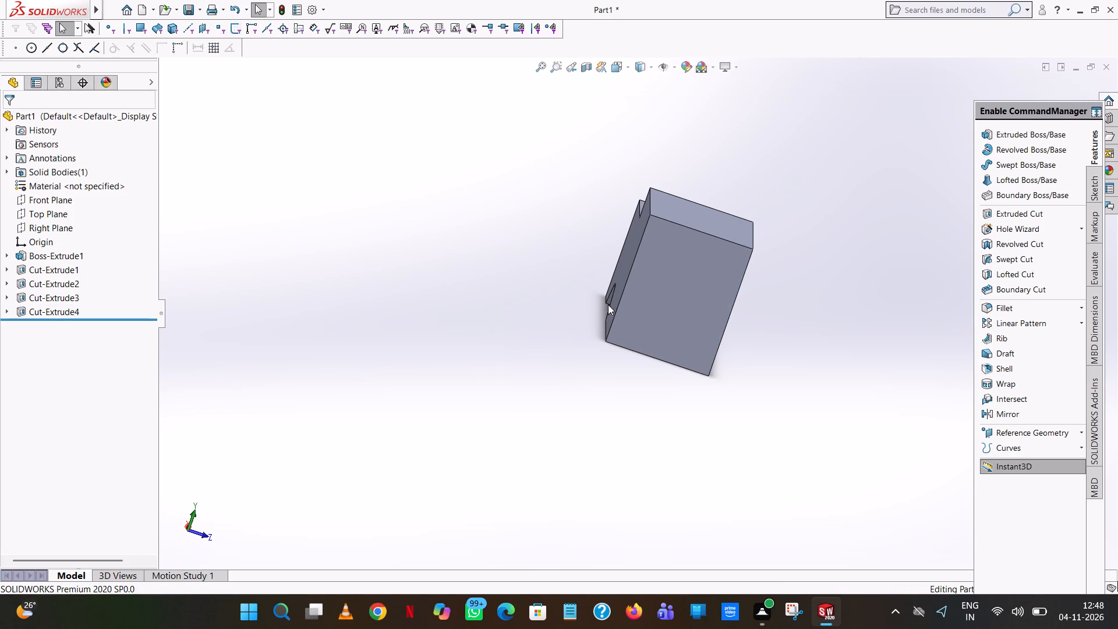
Start a boss sketch on the circular pocket's floor and draw a circle of 10 mm radius concentric with the pocket.
scroll(788, 345, "up", 1)
middle_click_drag(786, 344, 662, 281)
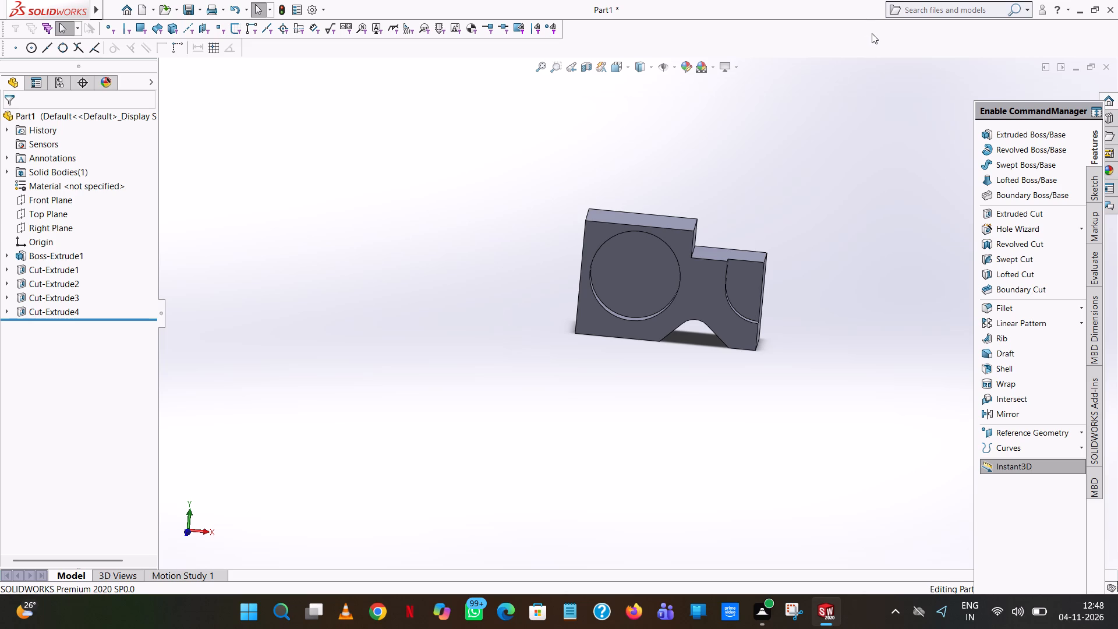
scroll(632, 277, "down", 4)
middle_click_drag(634, 277, 634, 278)
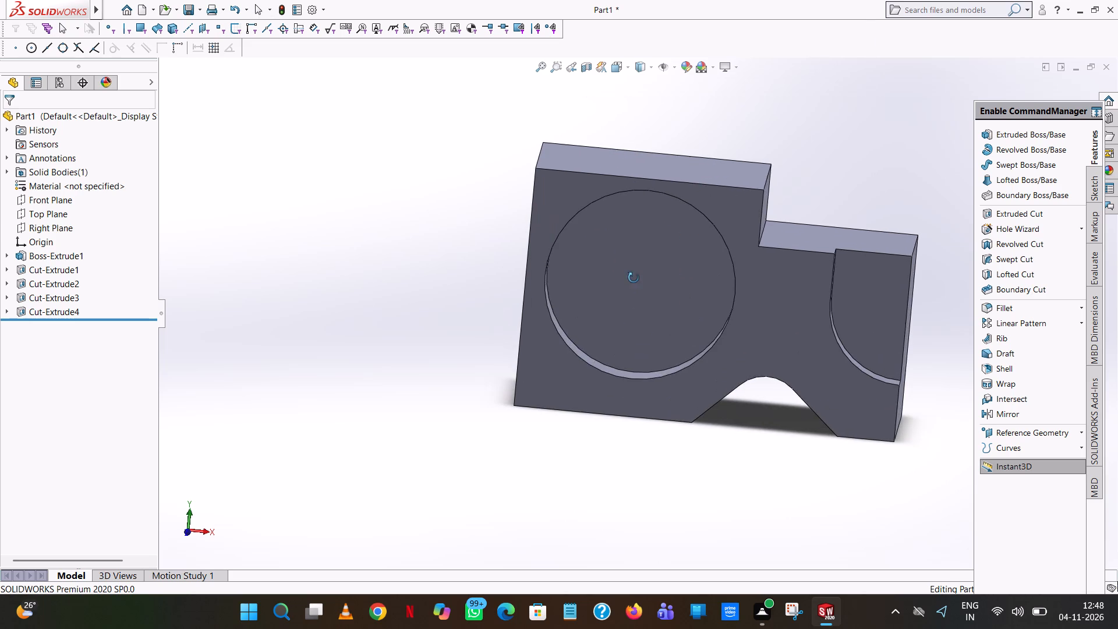
middle_click_drag(634, 278, 666, 246)
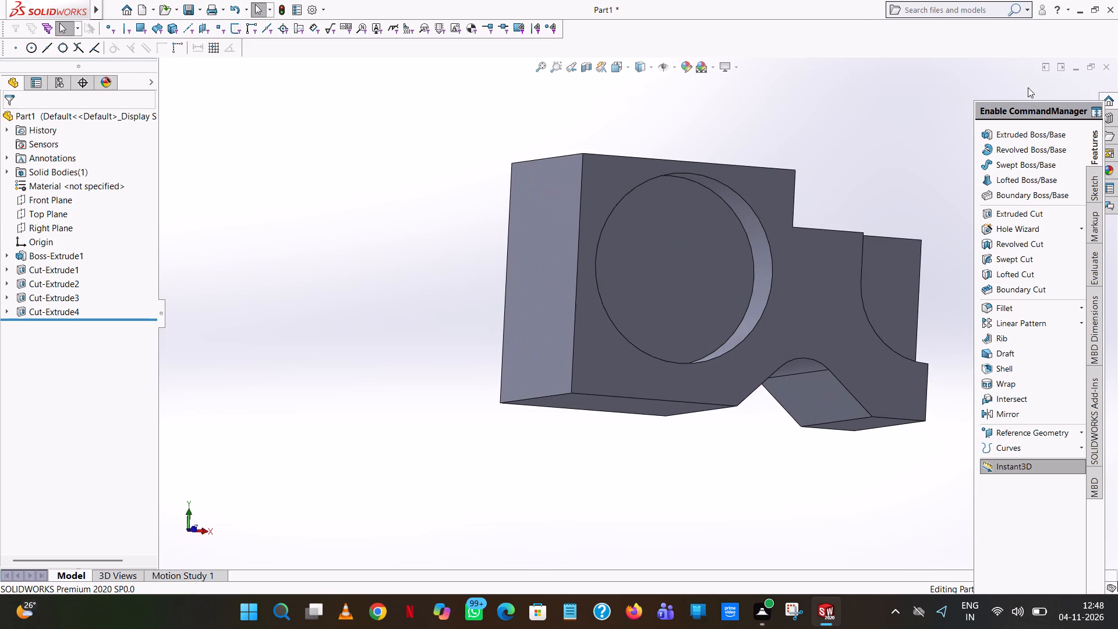
left_click(1028, 132)
left_click(679, 245)
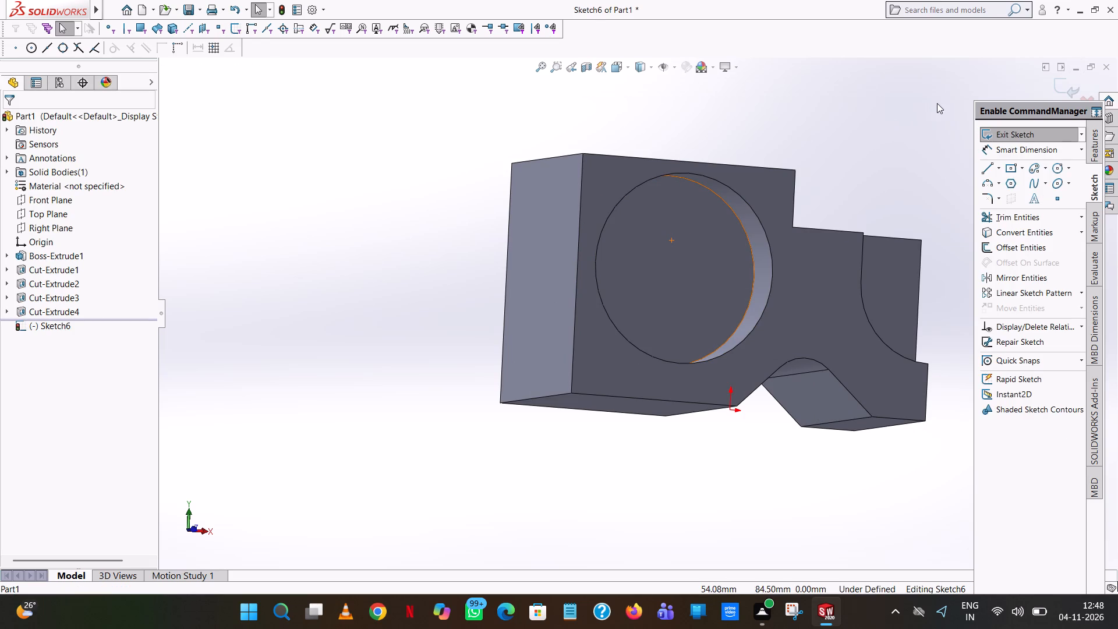
left_click(631, 70)
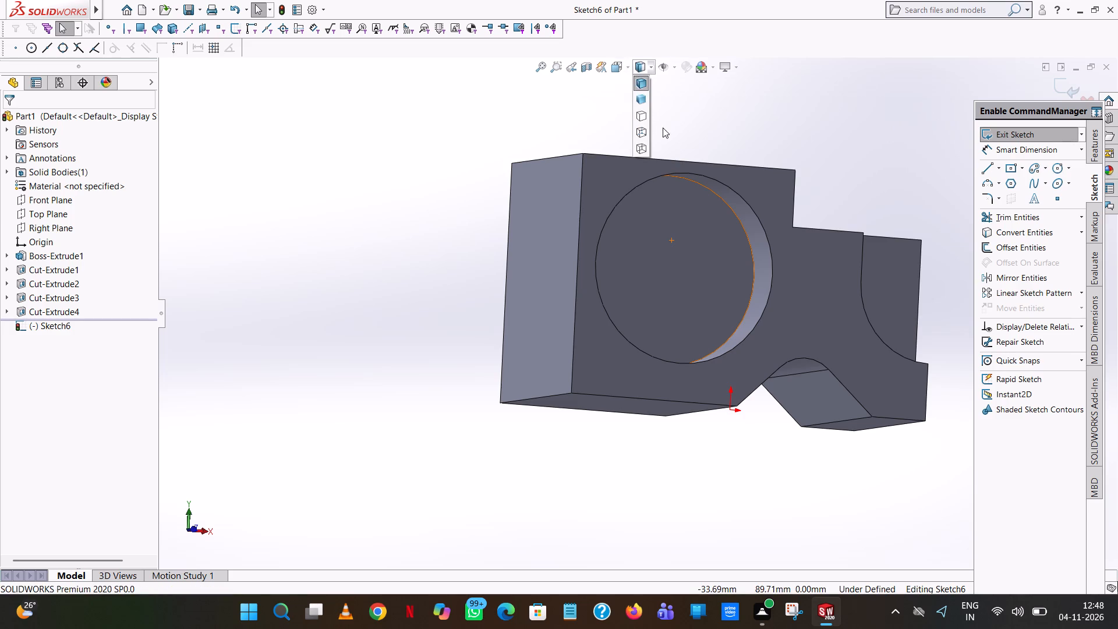
left_click(687, 132)
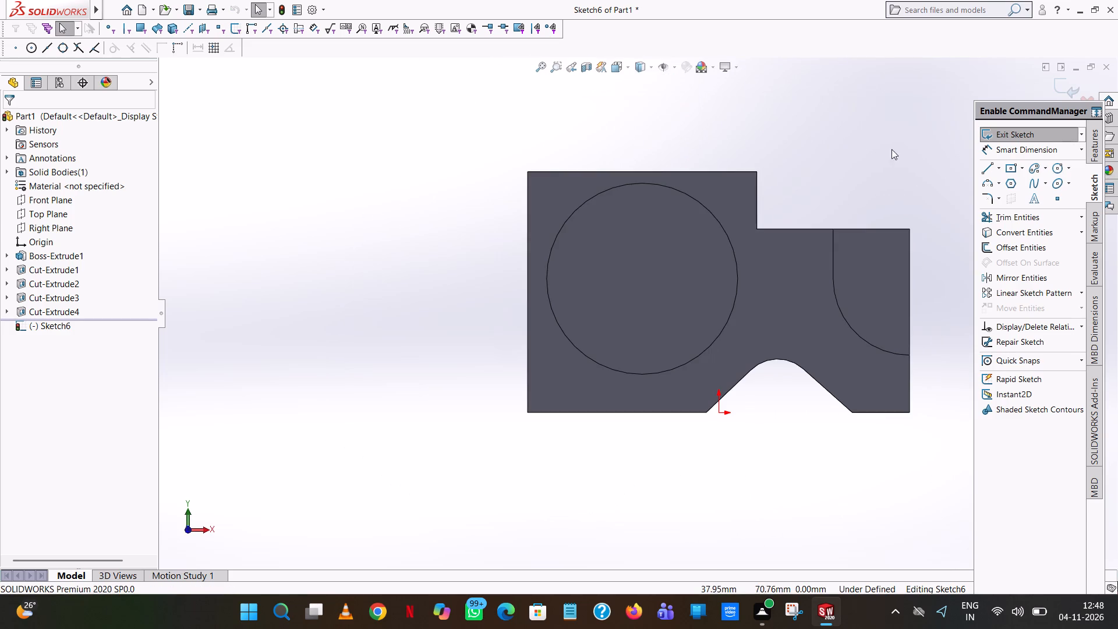
left_click(1053, 168)
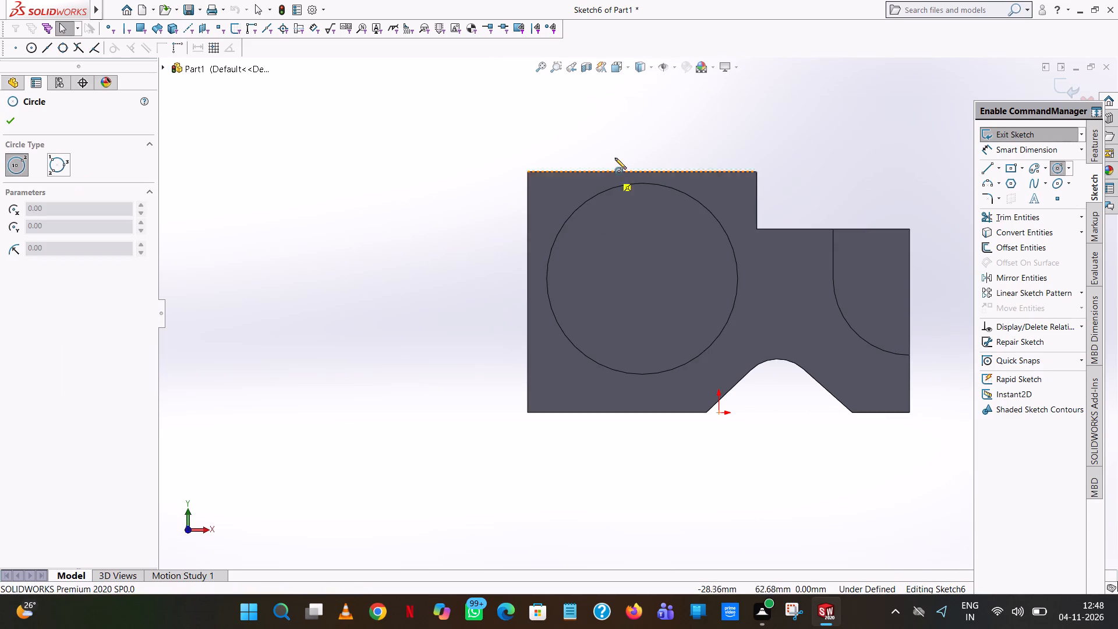
left_click(643, 277)
left_click(654, 244)
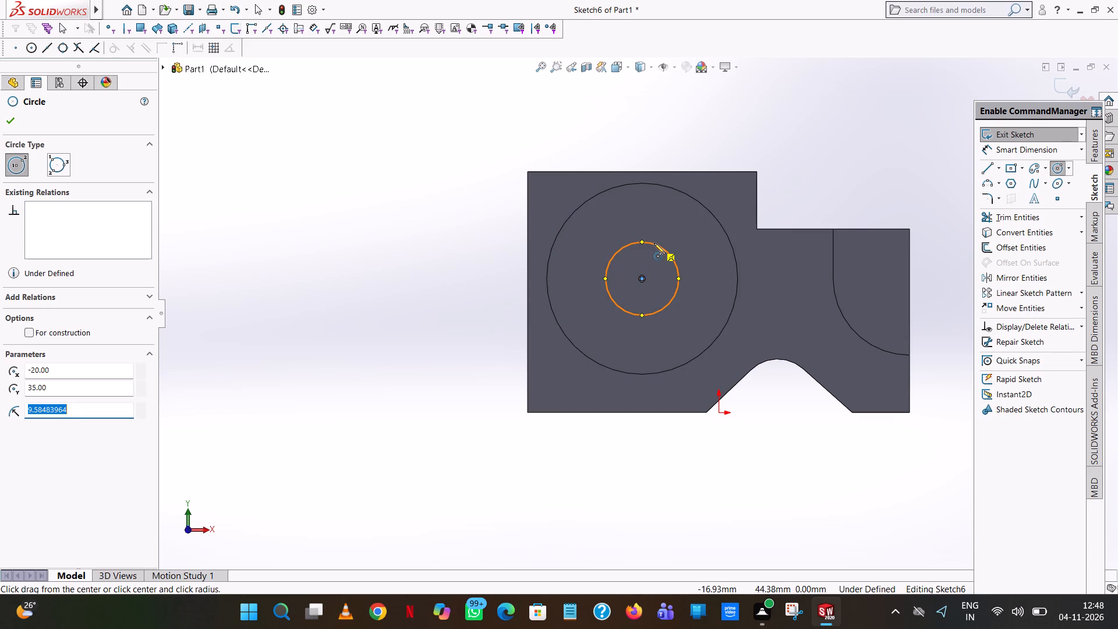
type("10")
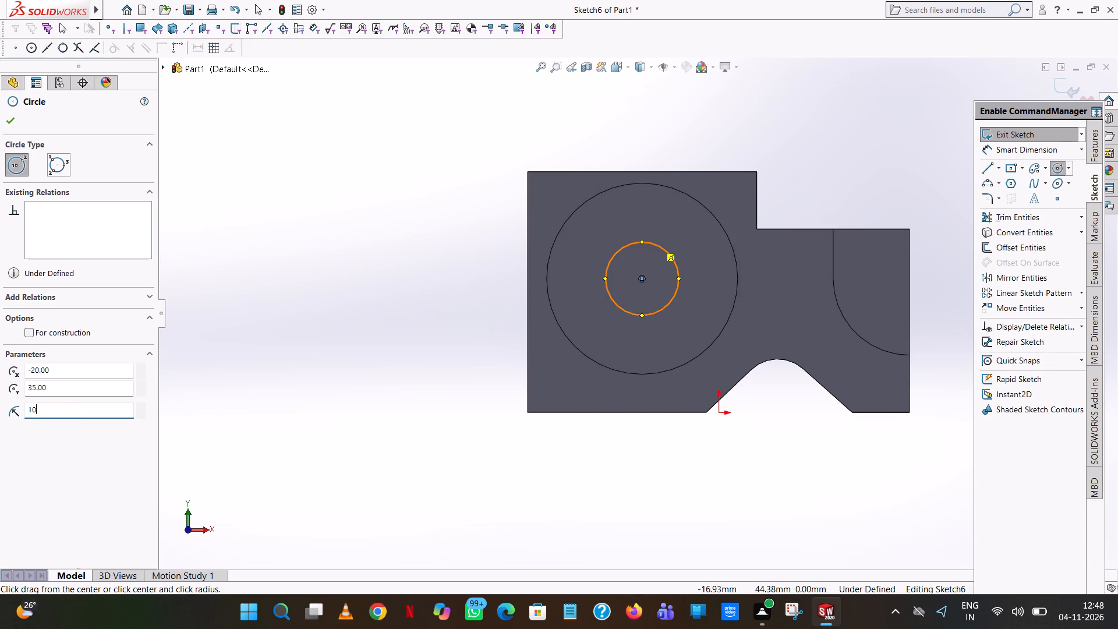
key("Return")
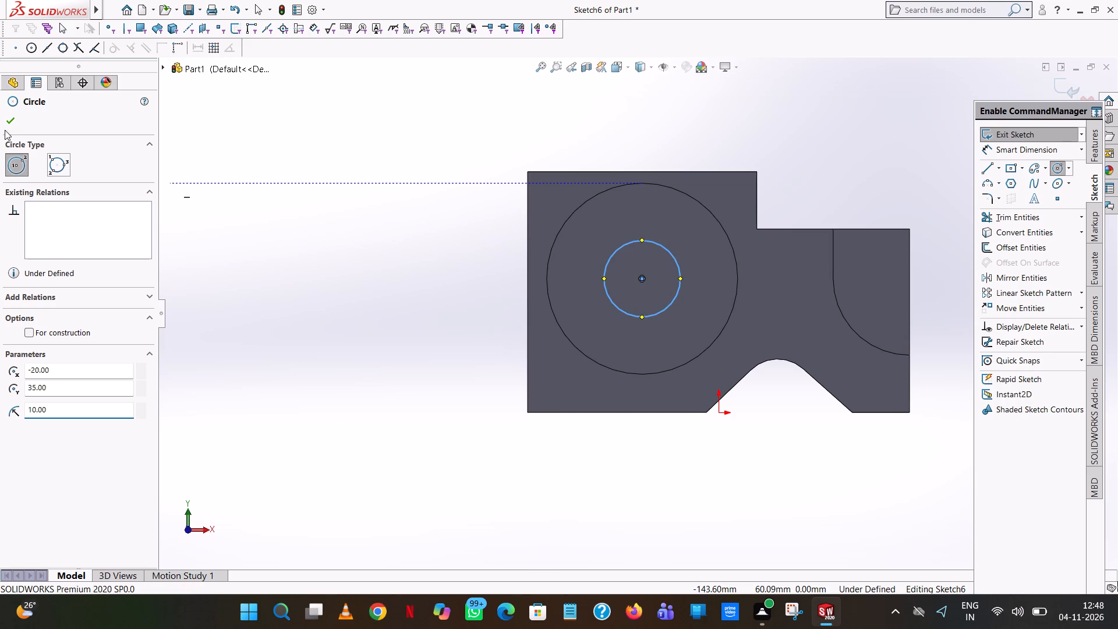
left_click(15, 112)
left_click(912, 202)
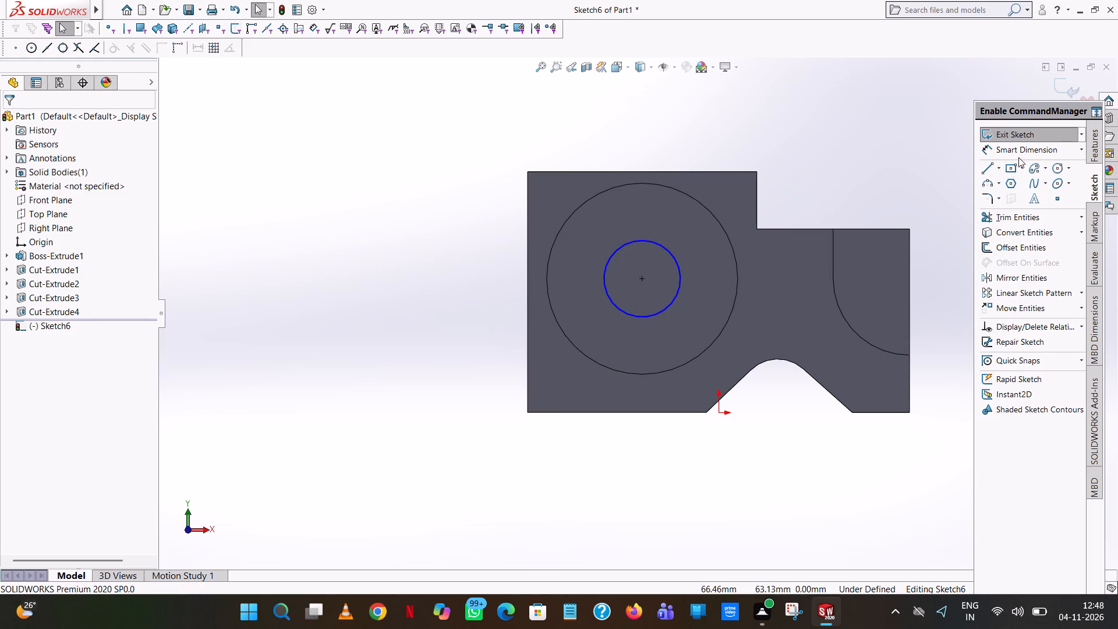
Add a diameter dimension to the small circle on the pocket floor, keeping its current size.
left_click(1017, 152)
left_click(603, 275)
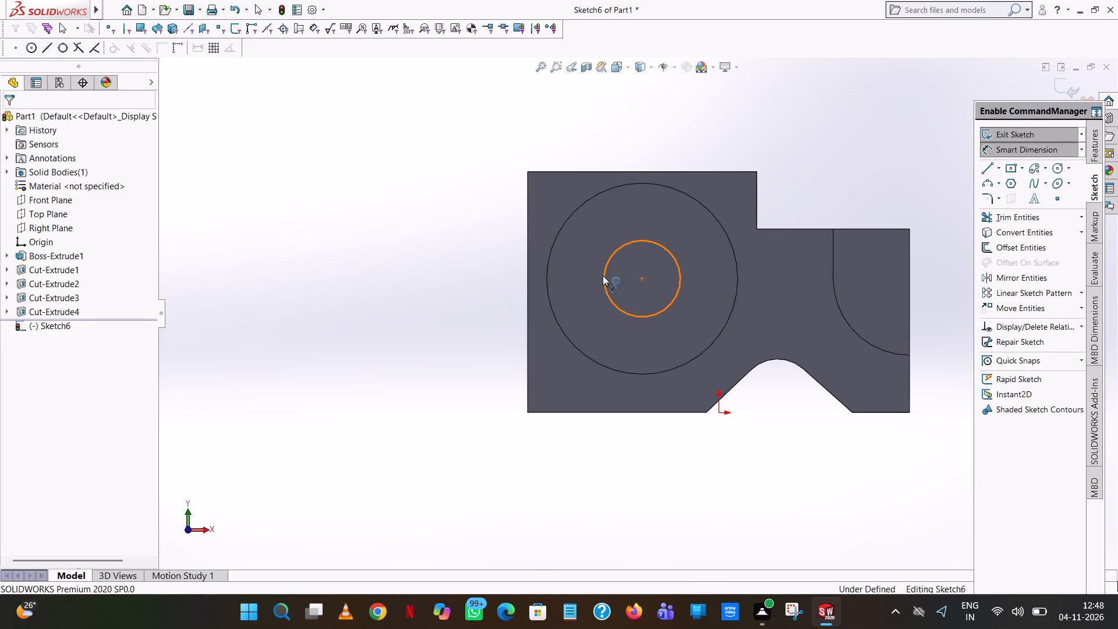
left_click(422, 277)
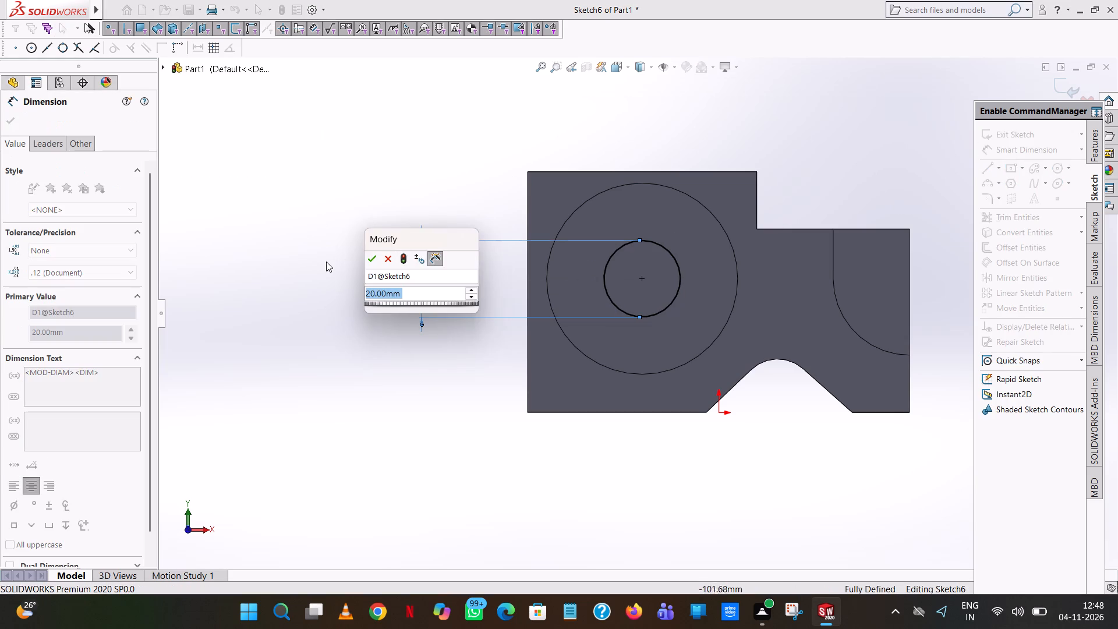
left_click(367, 259)
left_click(443, 143)
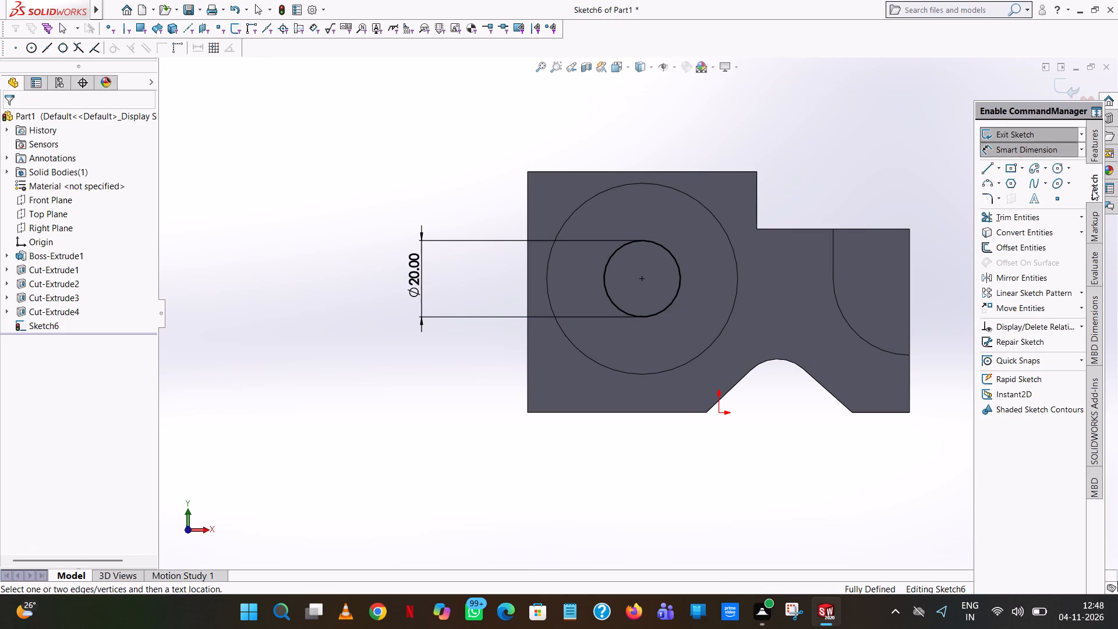
Extrude the small circle 5 mm blind outward from the pocket floor as a boss merged with the body.
left_click(1091, 143)
left_click(1048, 129)
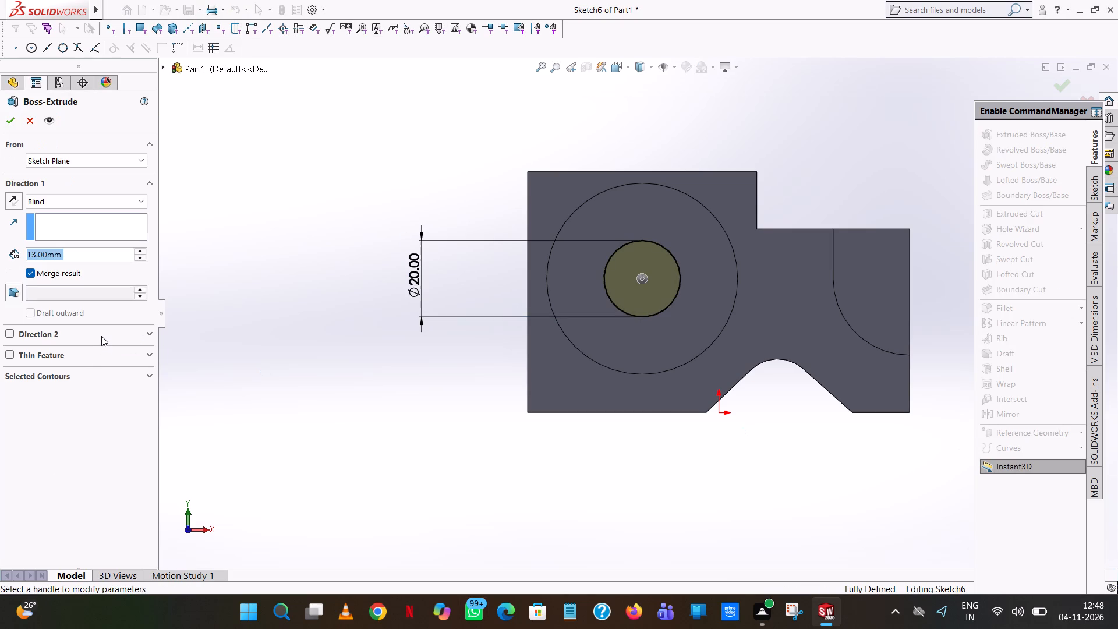
key("5")
key("Return")
left_click(411, 161)
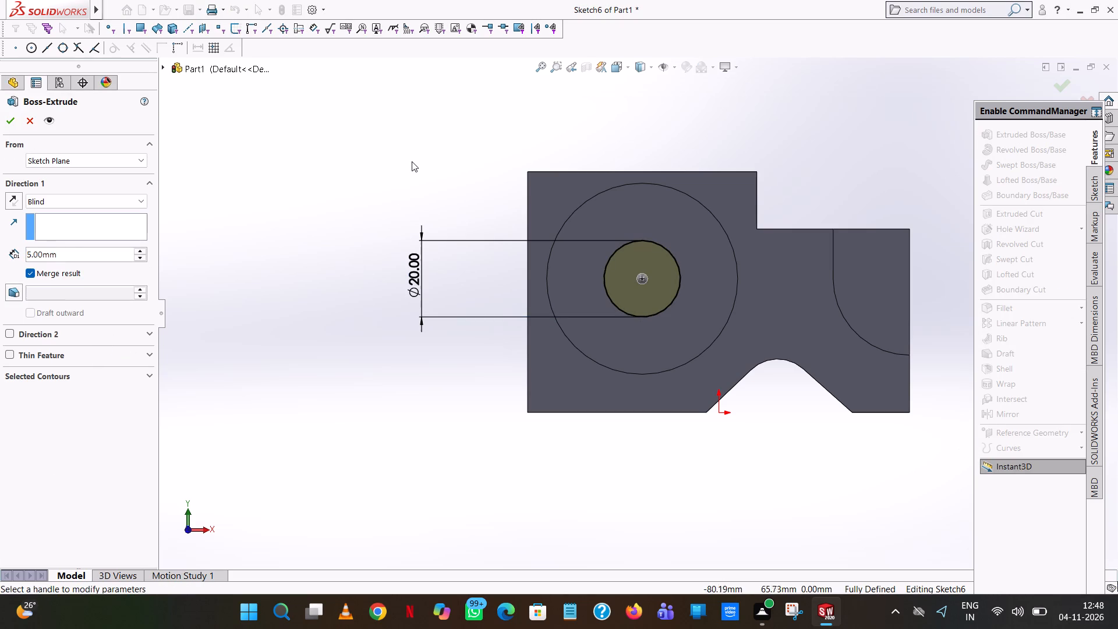
middle_click_drag(412, 165, 448, 295)
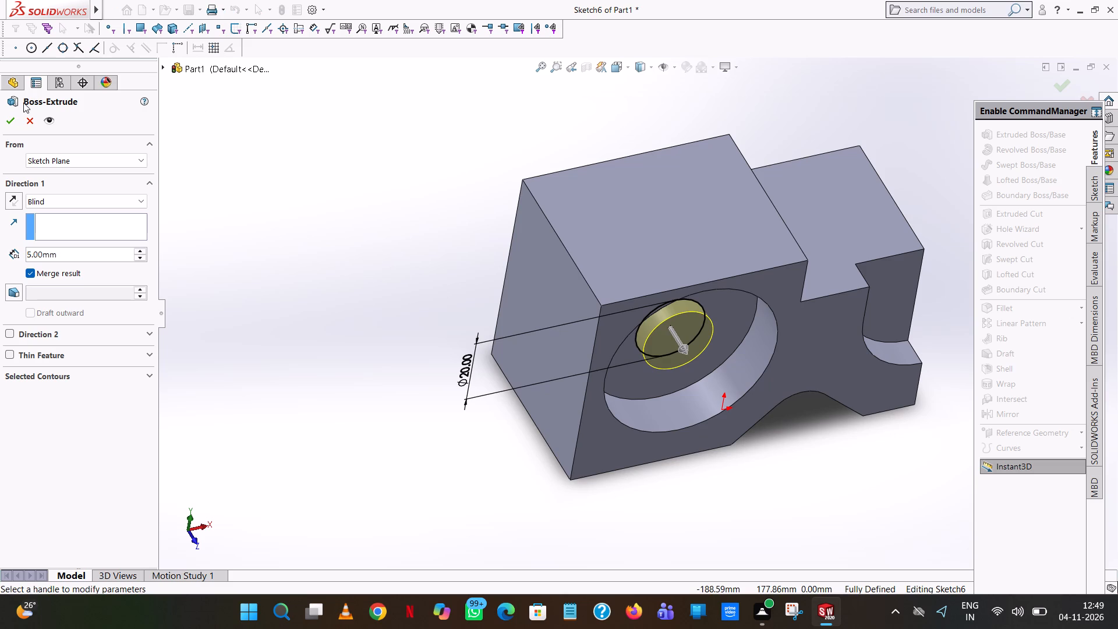
left_click(17, 119)
left_click(397, 185)
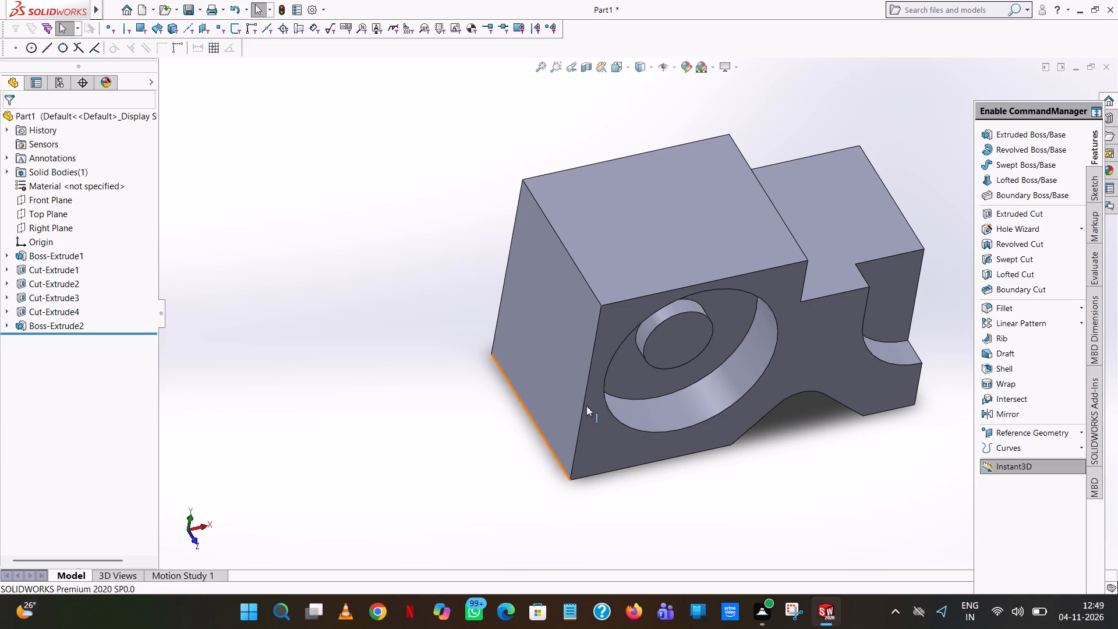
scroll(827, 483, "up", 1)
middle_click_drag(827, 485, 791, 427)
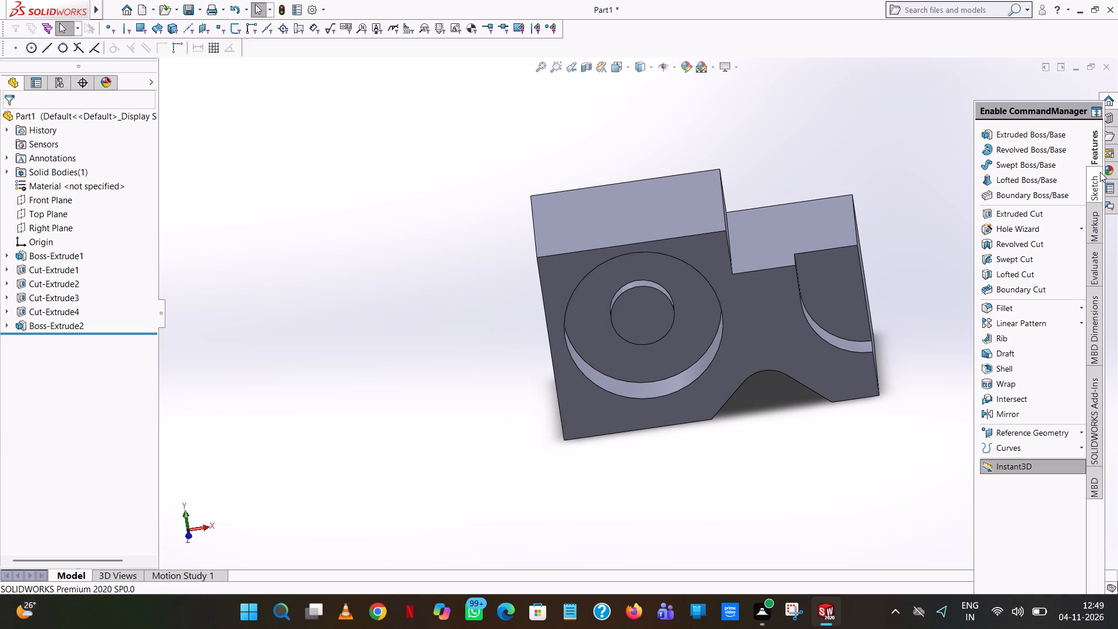
Start a boss sketch on the round boss's front face and draw a concentric circle of 5 mm radius.
left_click(1016, 132)
left_click(645, 309)
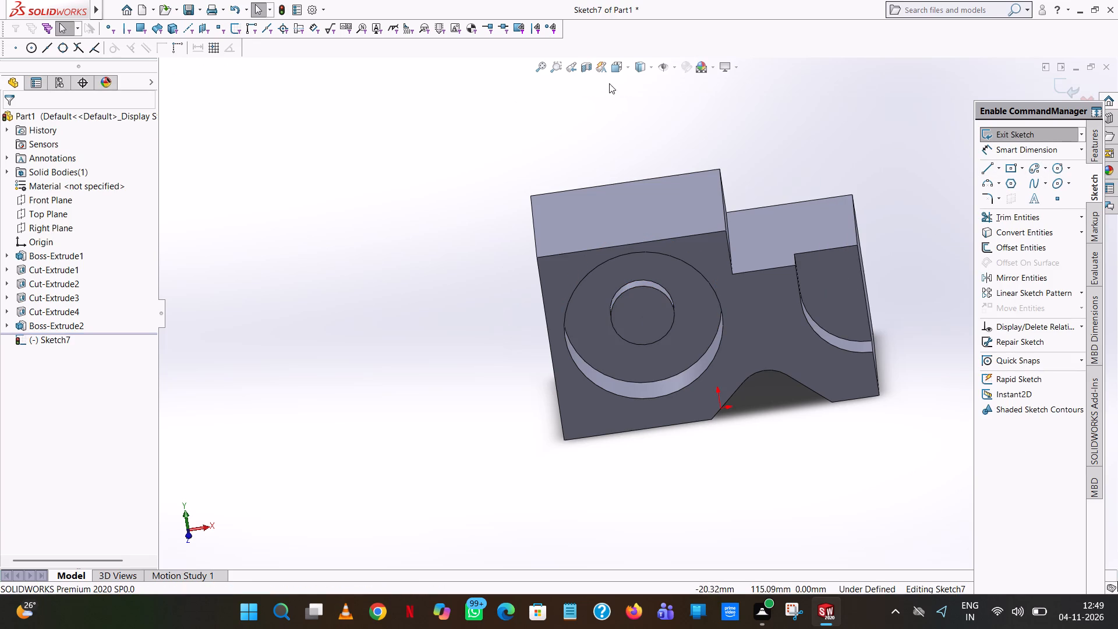
left_click(628, 65)
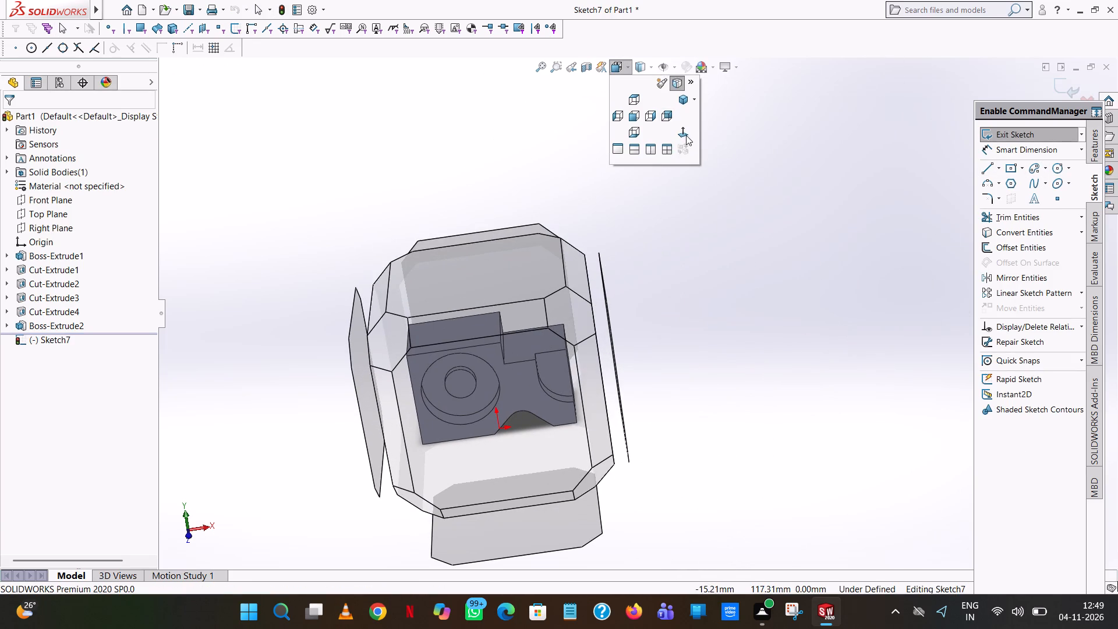
left_click(688, 136)
left_click(1056, 168)
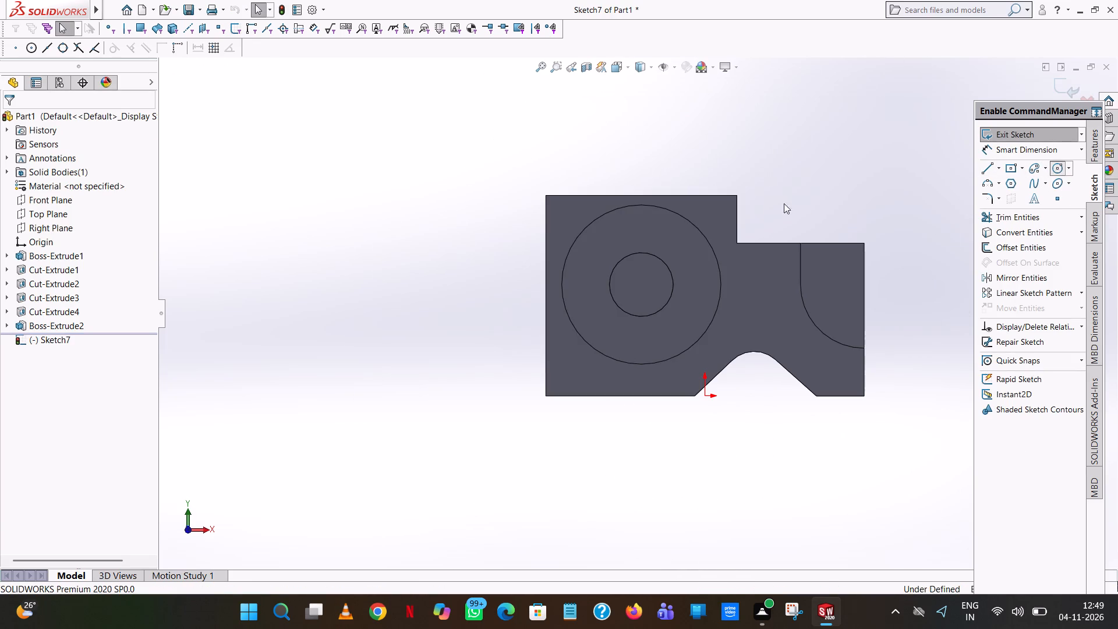
scroll(640, 253, "down", 6)
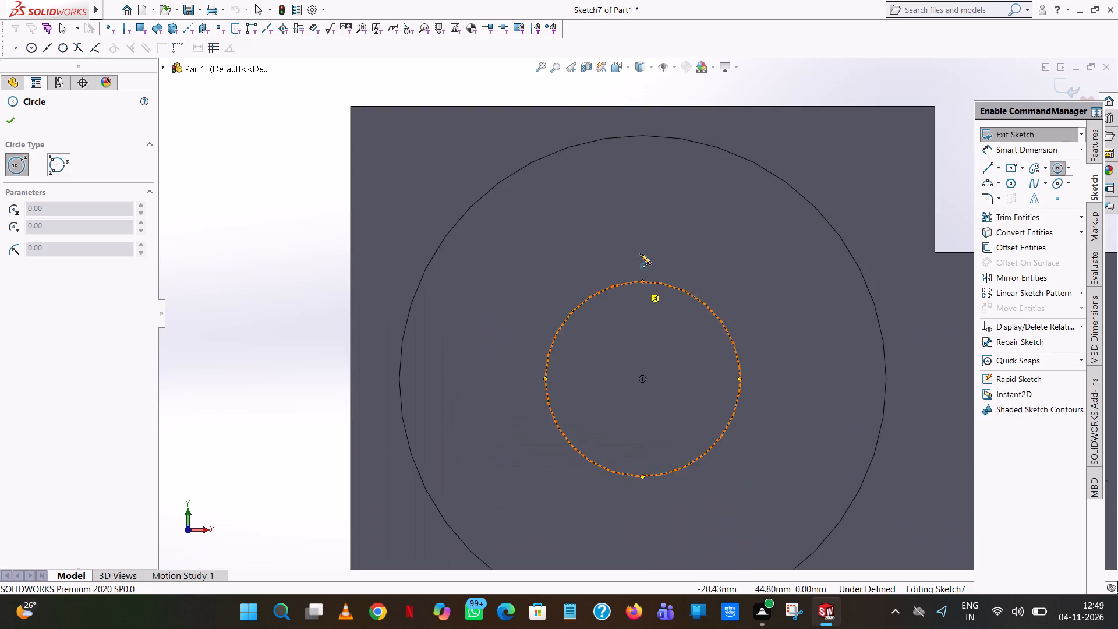
left_click(643, 379)
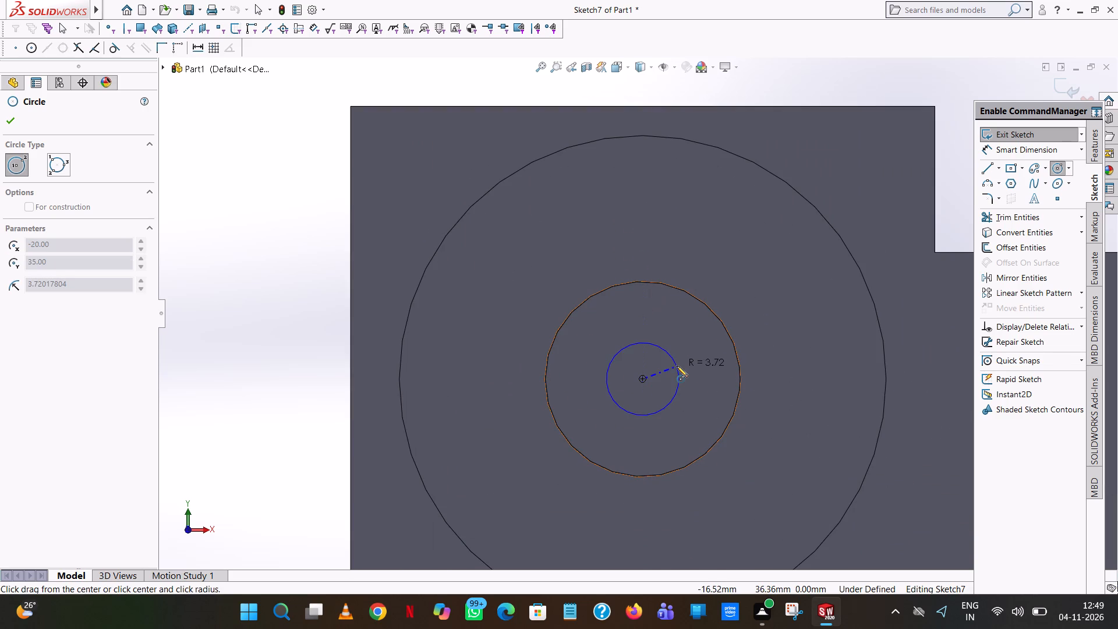
left_click(677, 366)
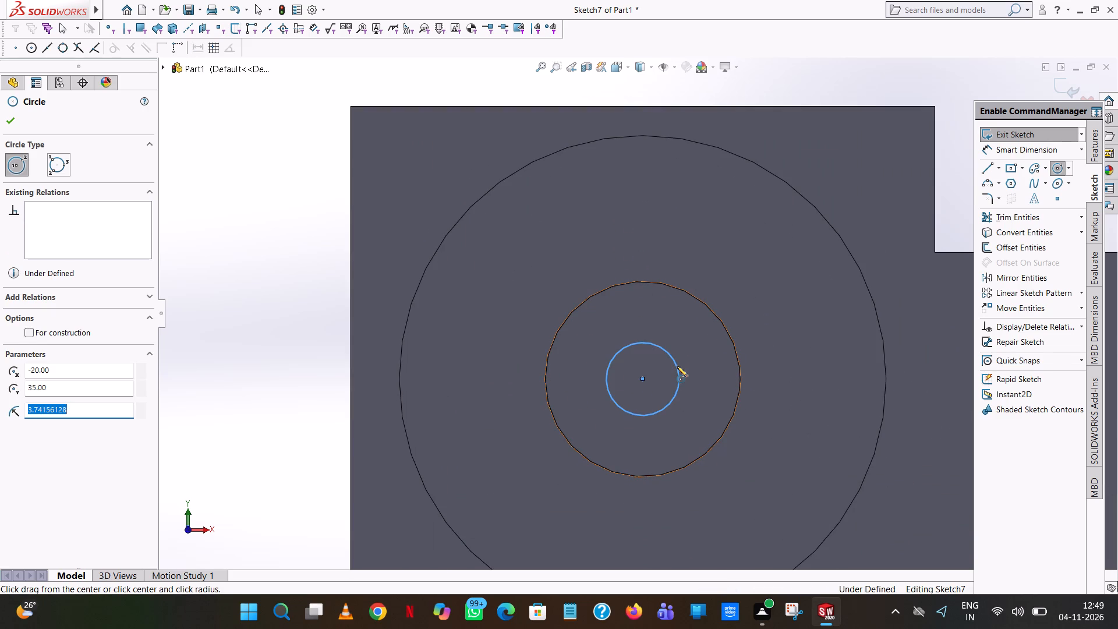
key("5")
key("Return")
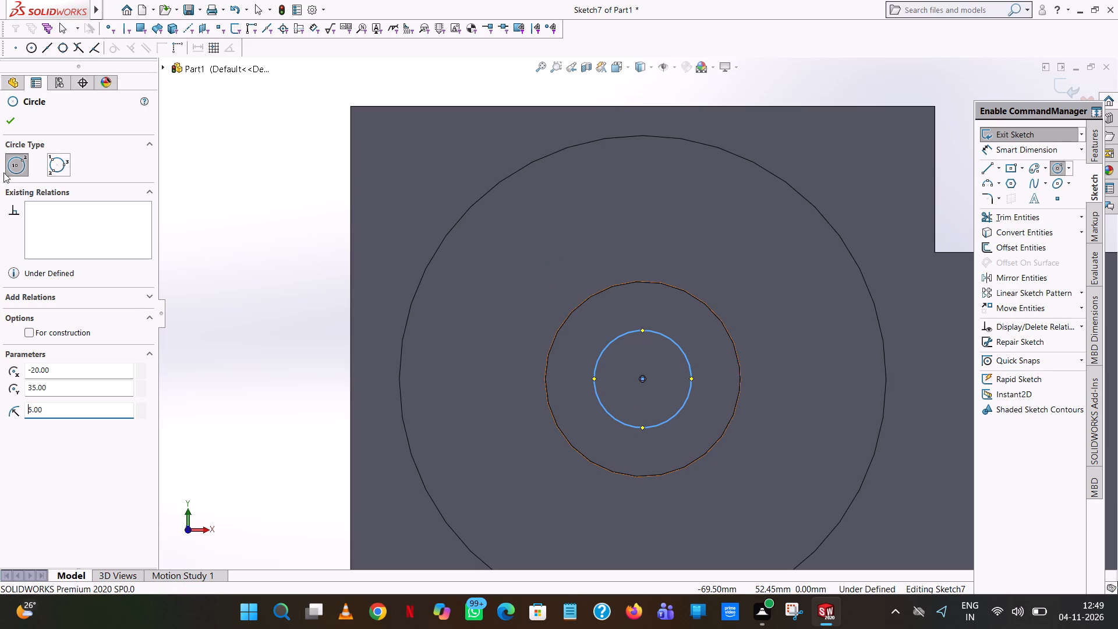
left_click(17, 119)
left_click(314, 181)
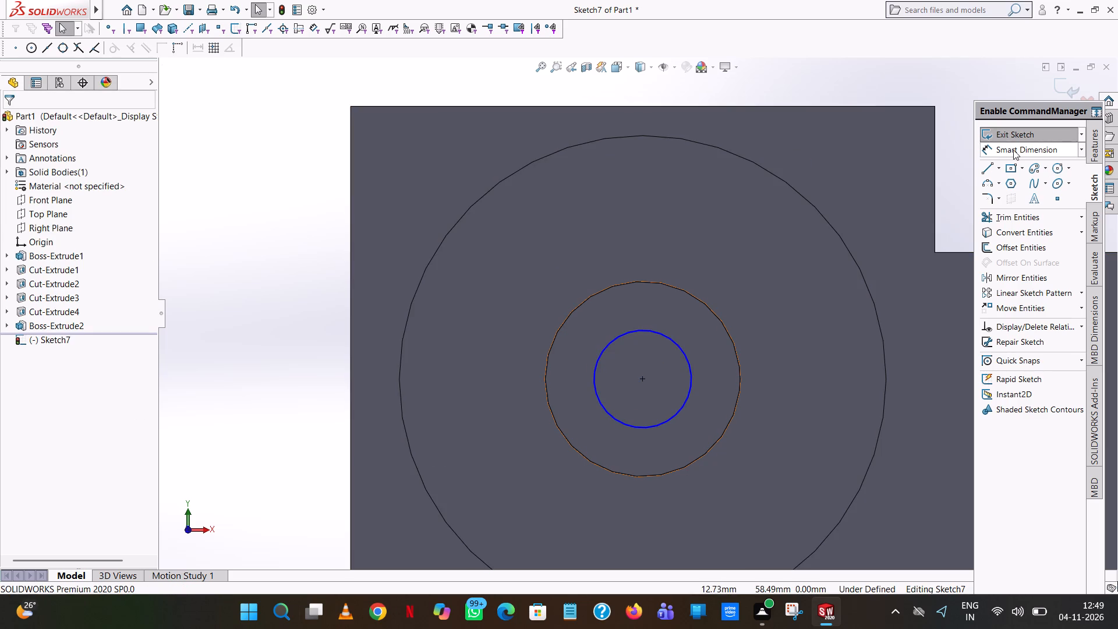
Add a diameter dimension to the new small circle, keeping its current size.
left_click(1014, 149)
left_click(645, 337)
left_click(645, 333)
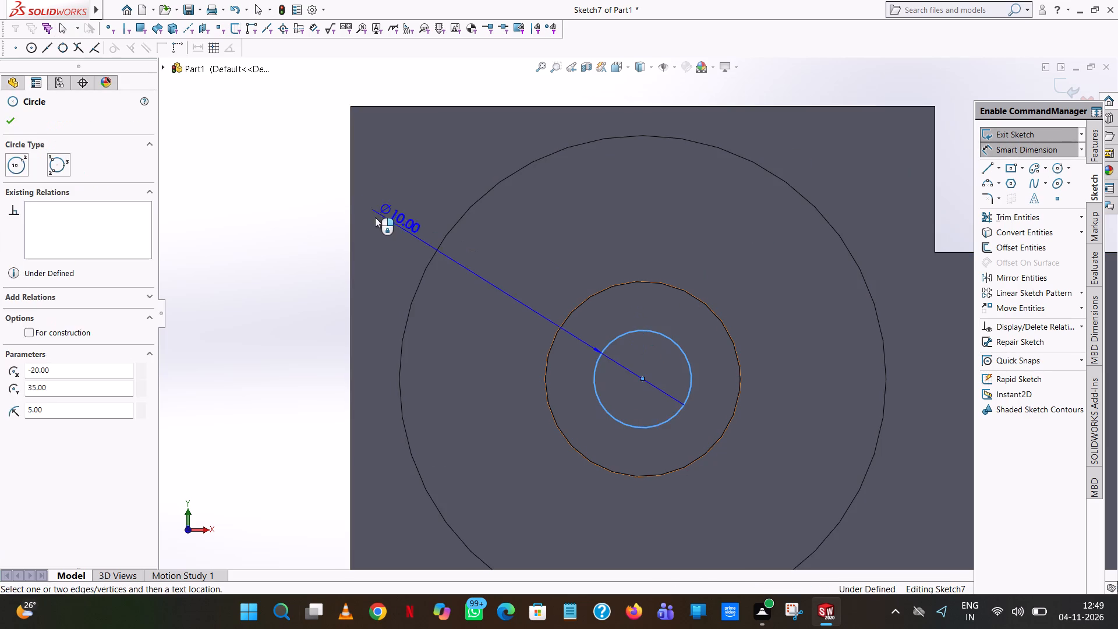
left_click(374, 217)
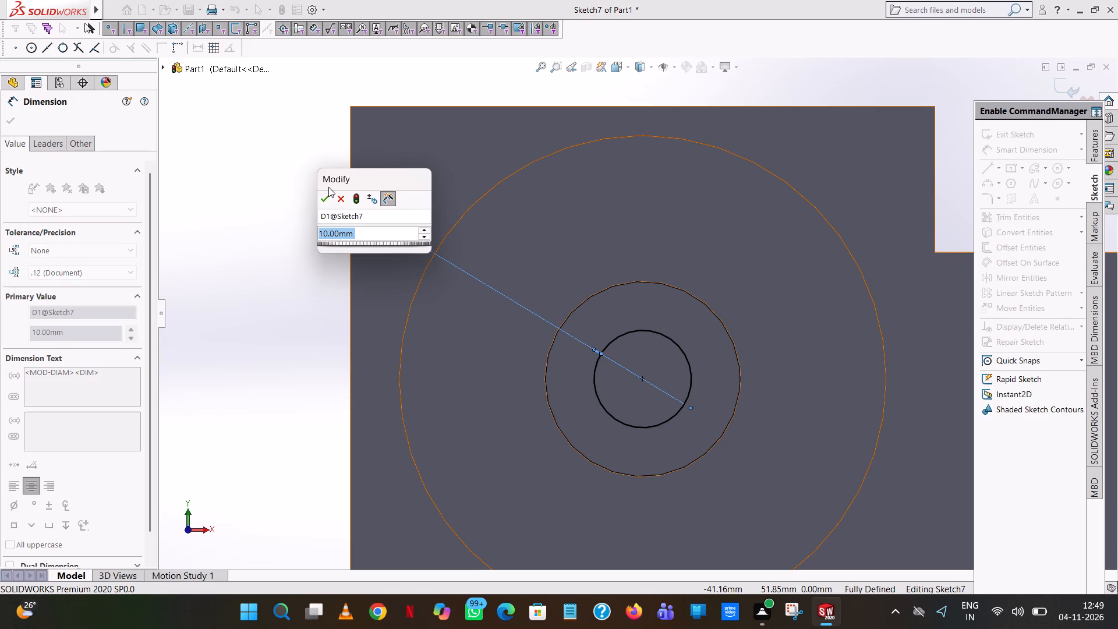
left_click(327, 189)
left_click(324, 197)
left_click(256, 155)
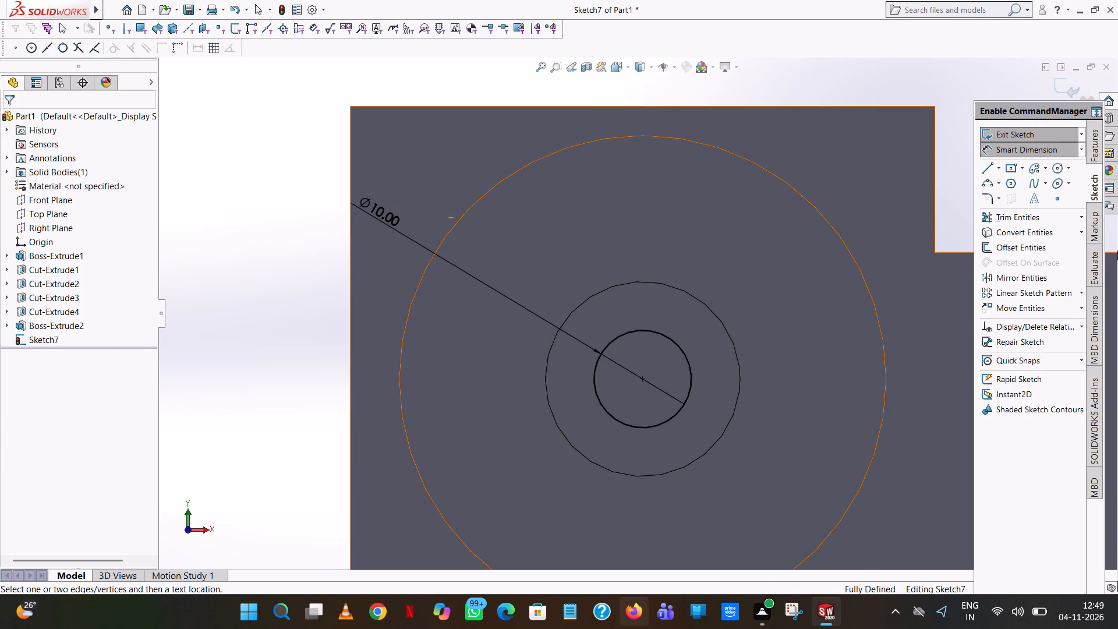
Extrude the 10 mm diameter circle 8 mm blind outward from the boss face, merged with the body.
left_click(1096, 136)
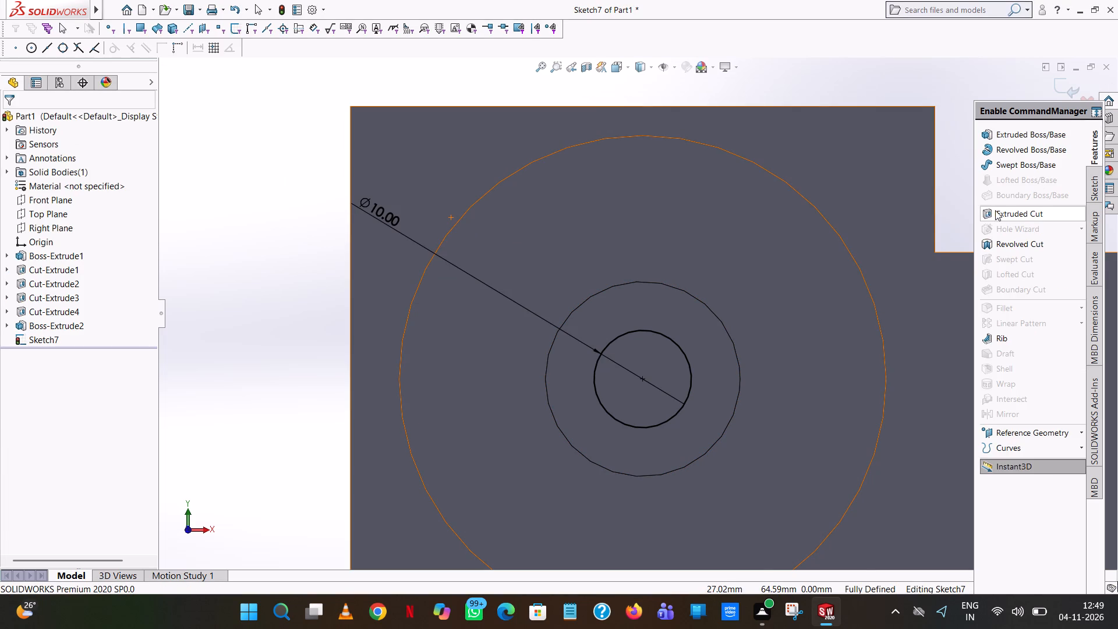
left_click(995, 136)
scroll(790, 247, "up", 12)
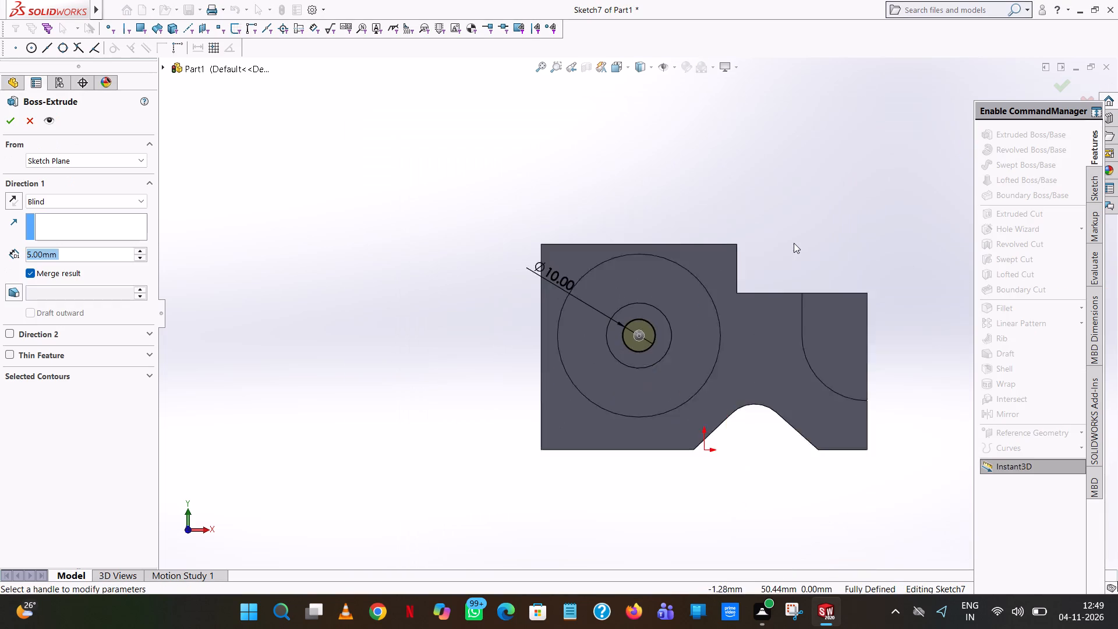
middle_click_drag(675, 302, 753, 383)
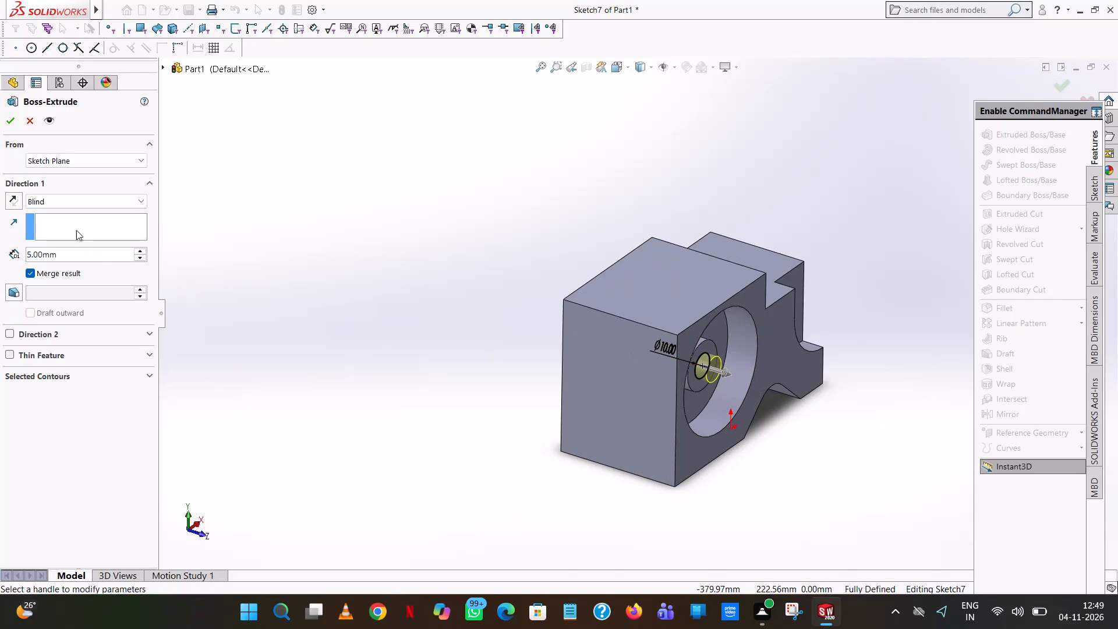
double_click(72, 252)
key("8")
key("Return")
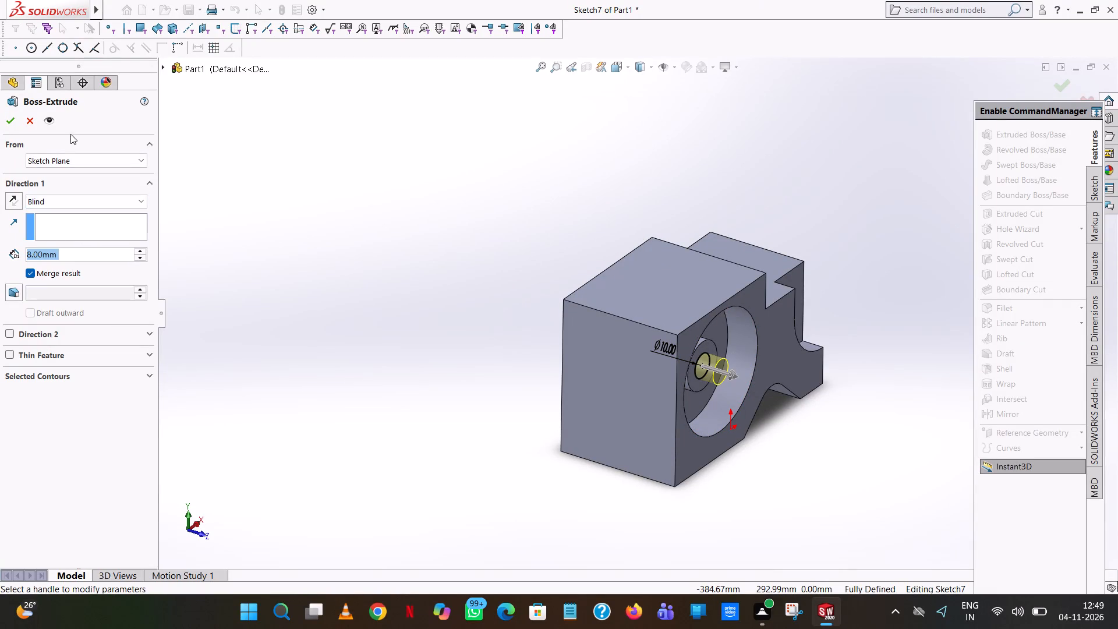
left_click(8, 116)
left_click(532, 204)
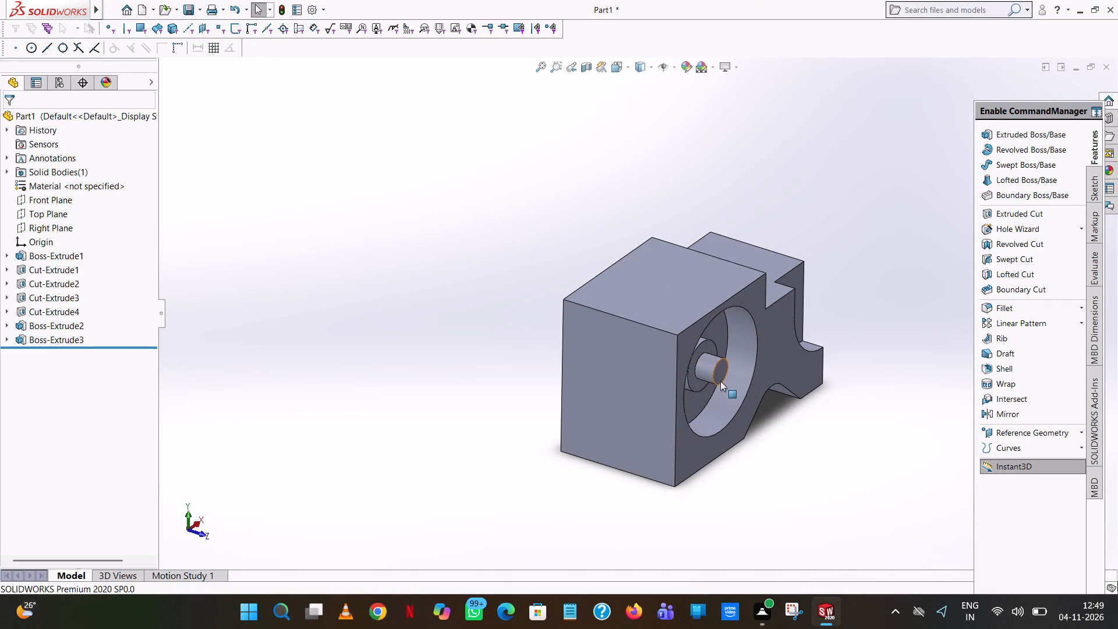
Start an extruded-cut sketch on the block's front face and view it square-on.
scroll(721, 381, "down", 8)
scroll(721, 381, "up", 5)
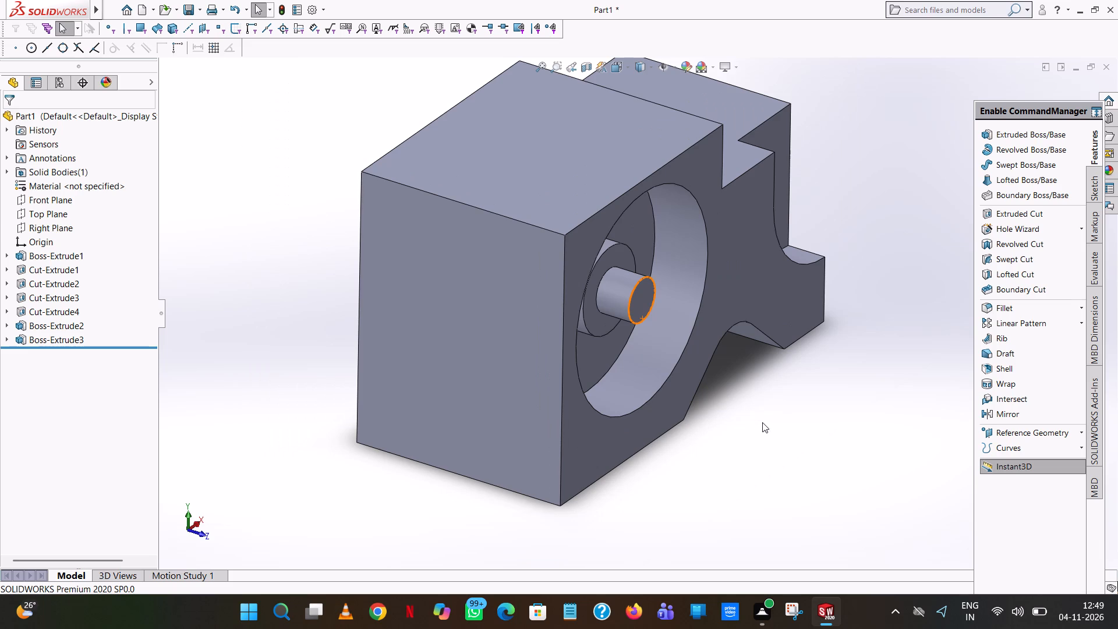
left_click(762, 425)
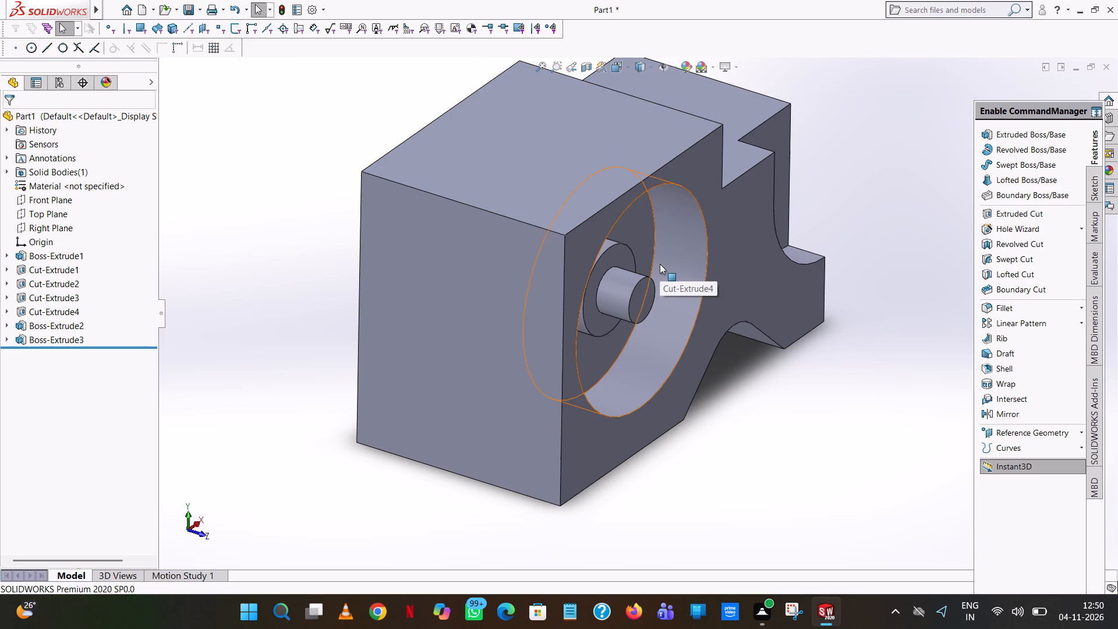
middle_click_drag(654, 271, 613, 236)
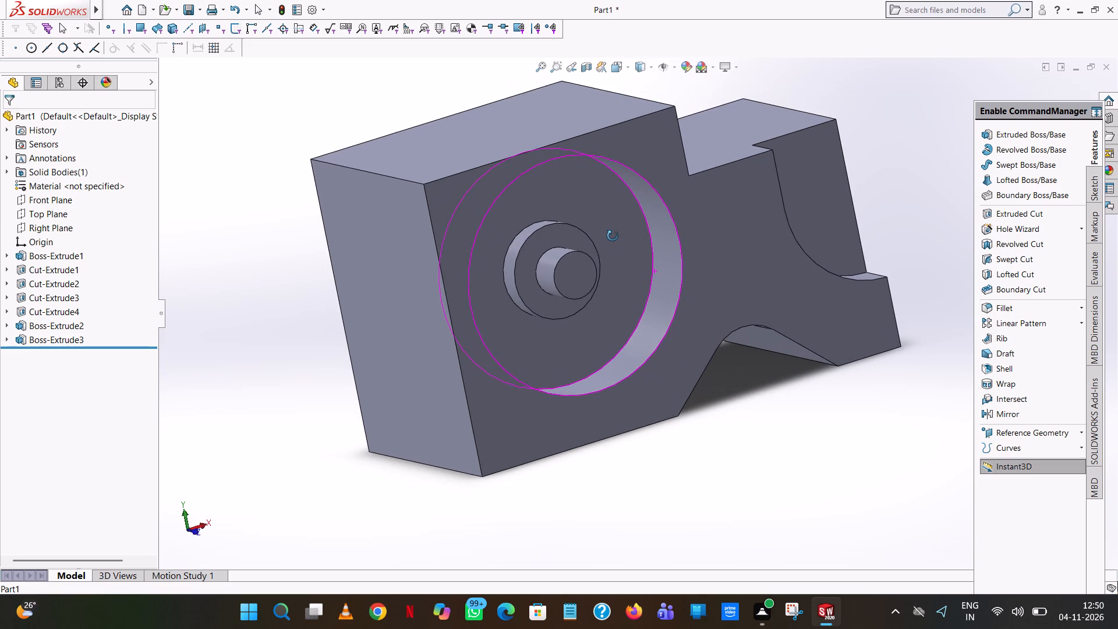
middle_click_drag(613, 236, 604, 236)
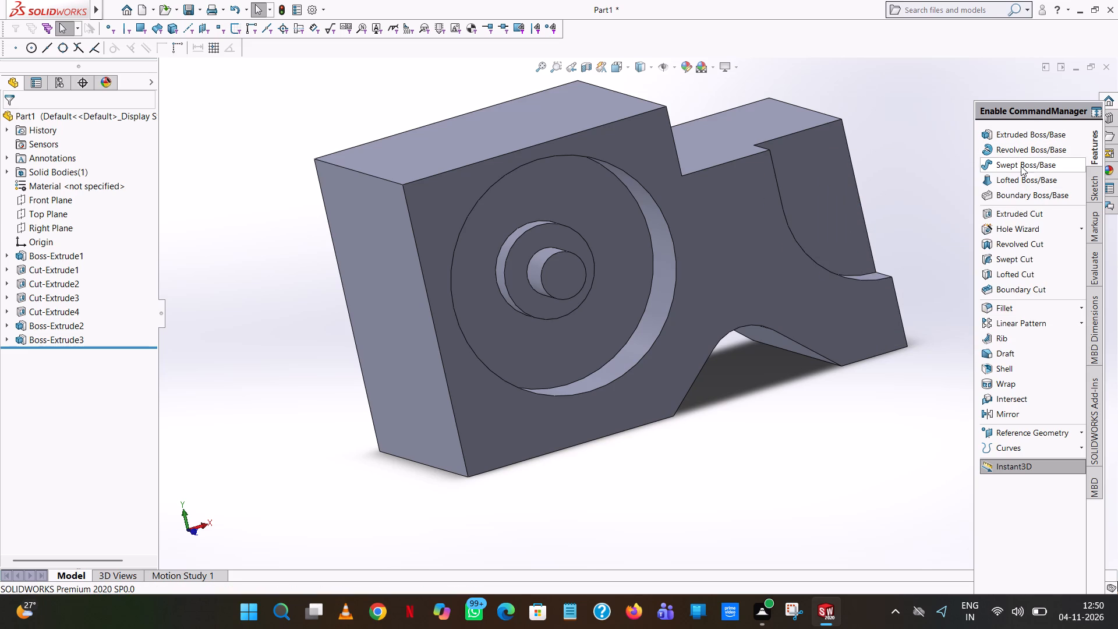
left_click(1037, 211)
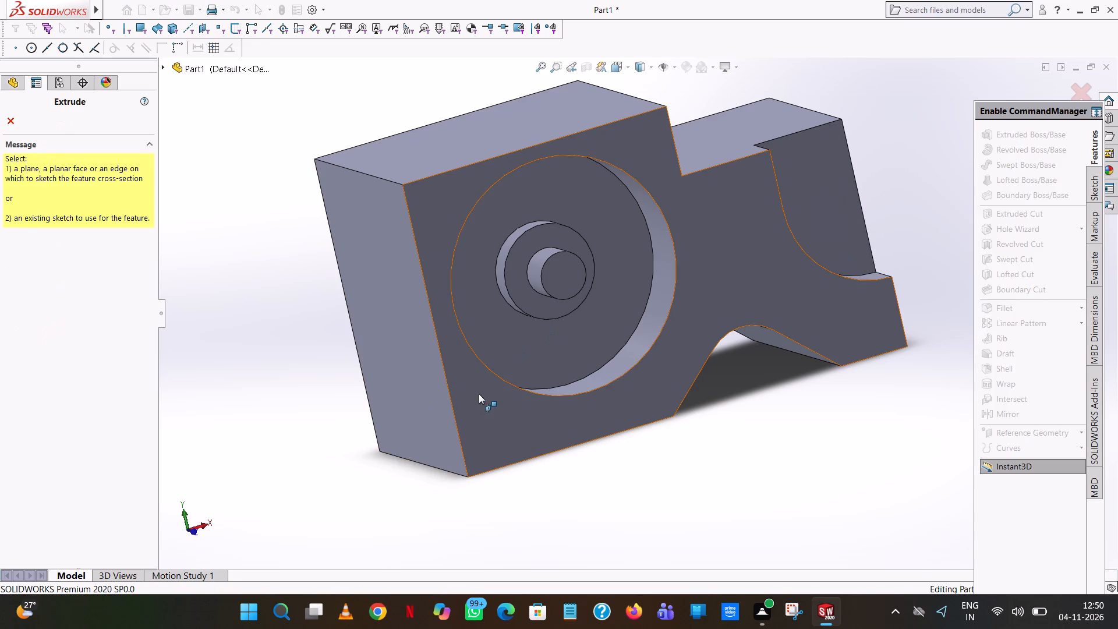
left_click(479, 394)
left_click(630, 70)
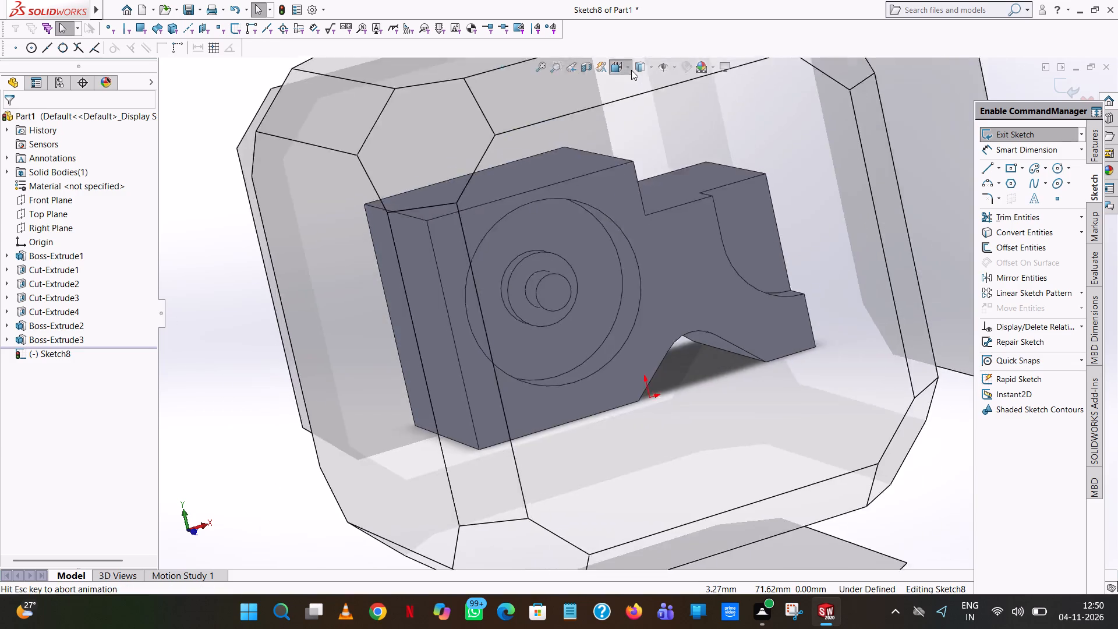
left_click(681, 134)
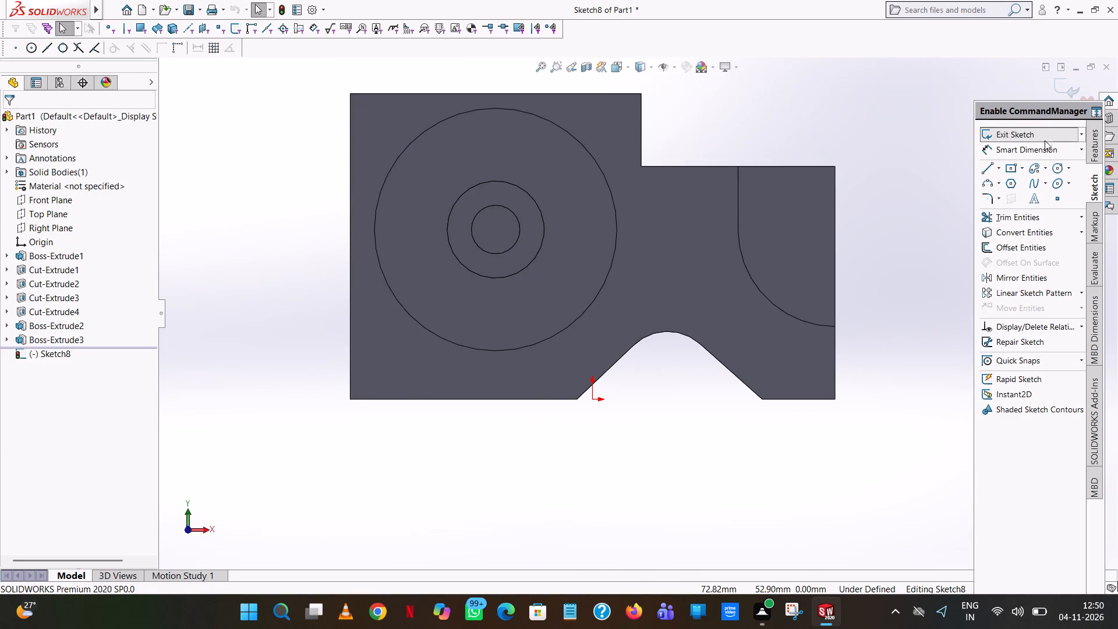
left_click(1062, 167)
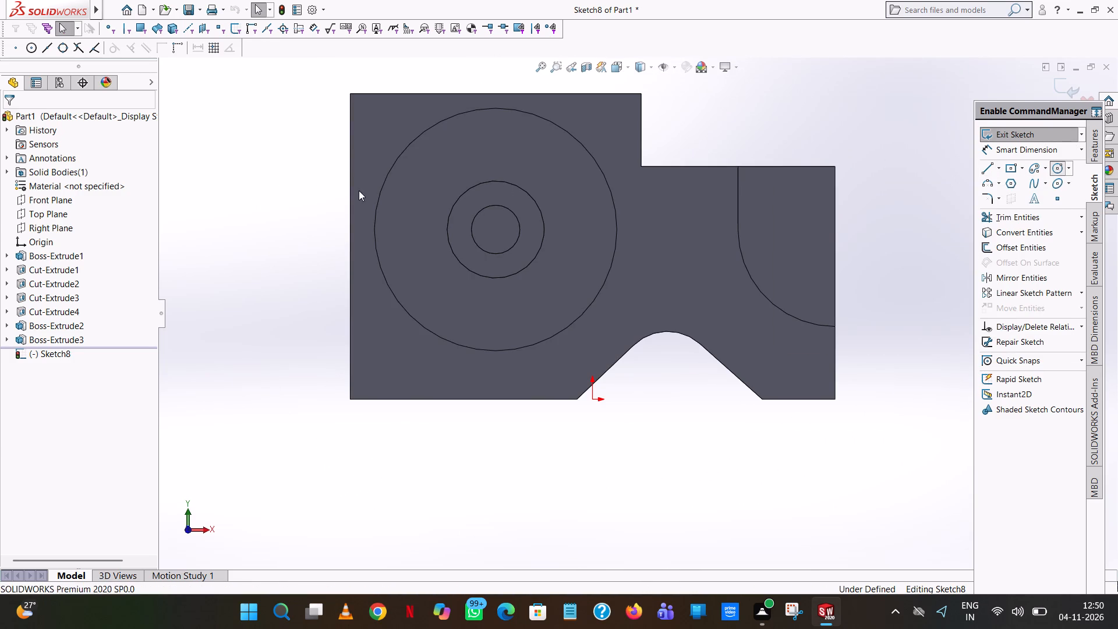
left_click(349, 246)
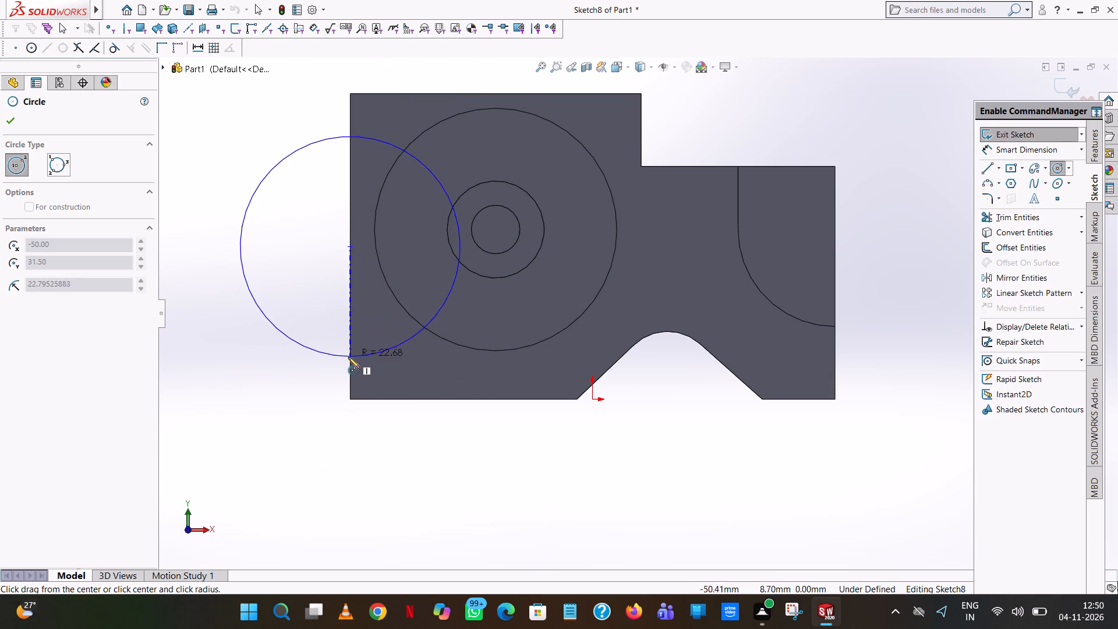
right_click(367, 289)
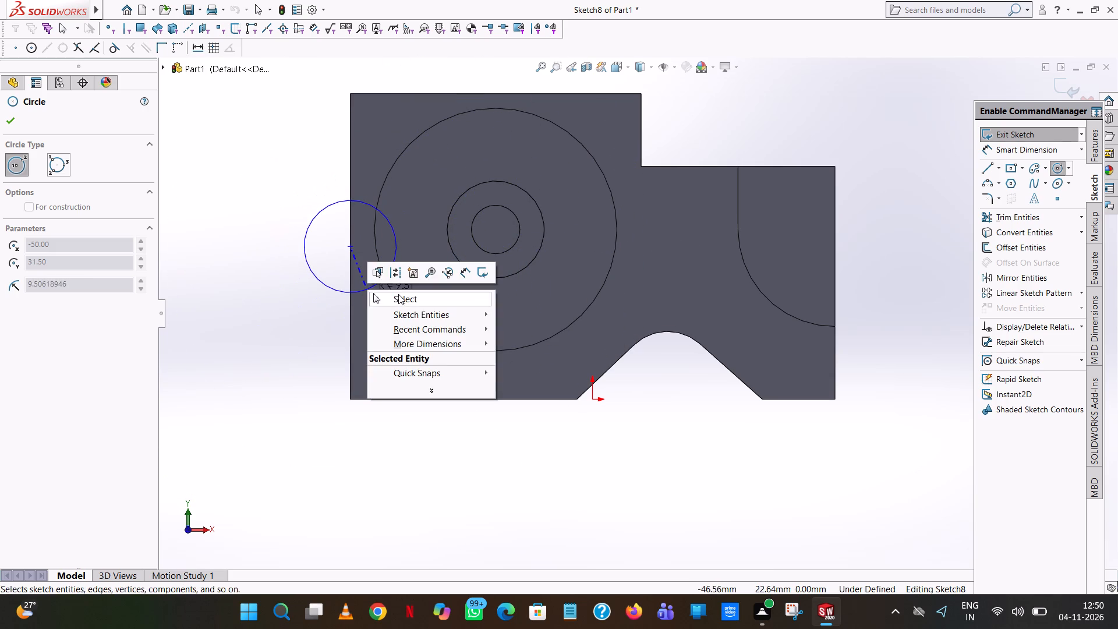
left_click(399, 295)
Draw a 20 mm horizontal line from the larger boss circle's left quadrant to the block's left vertical edge.
left_click(986, 170)
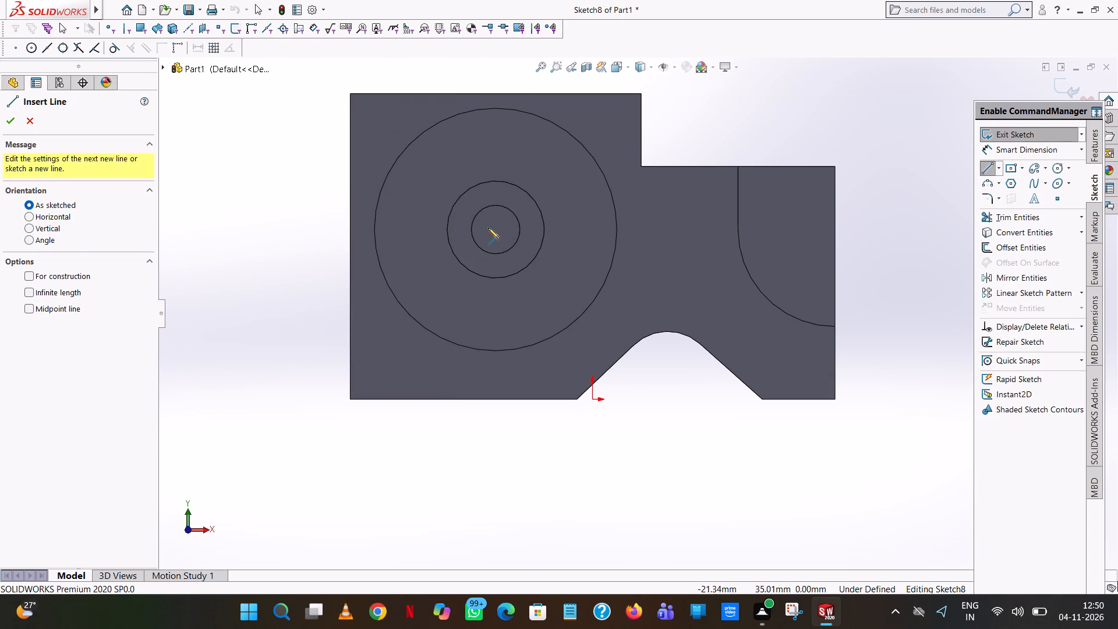
left_click(446, 229)
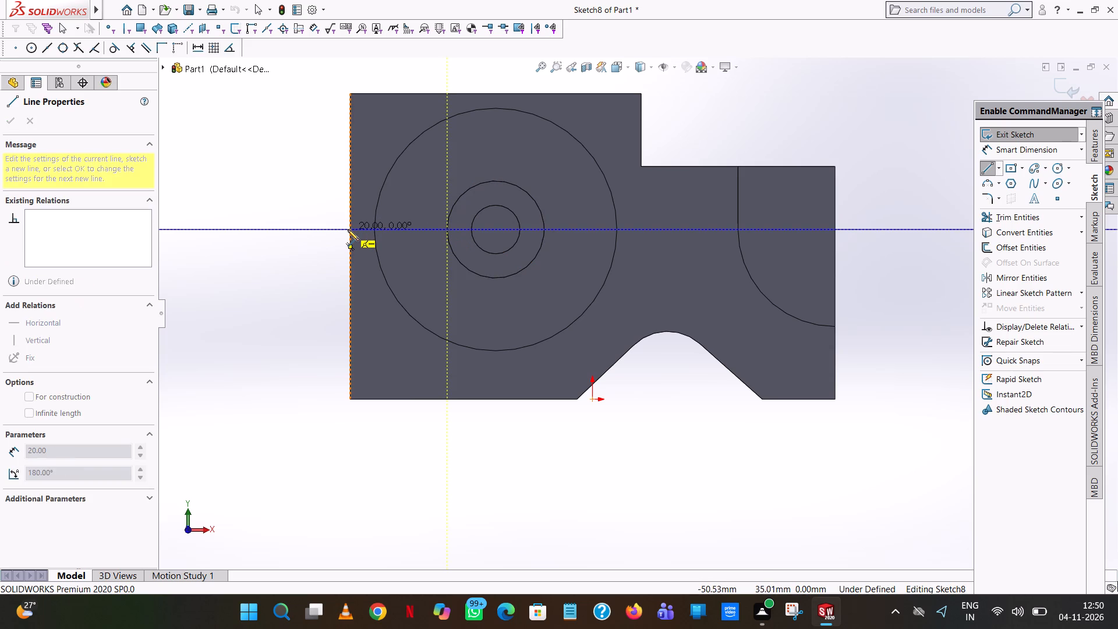
left_click(348, 229)
right_click(348, 229)
left_click(368, 236)
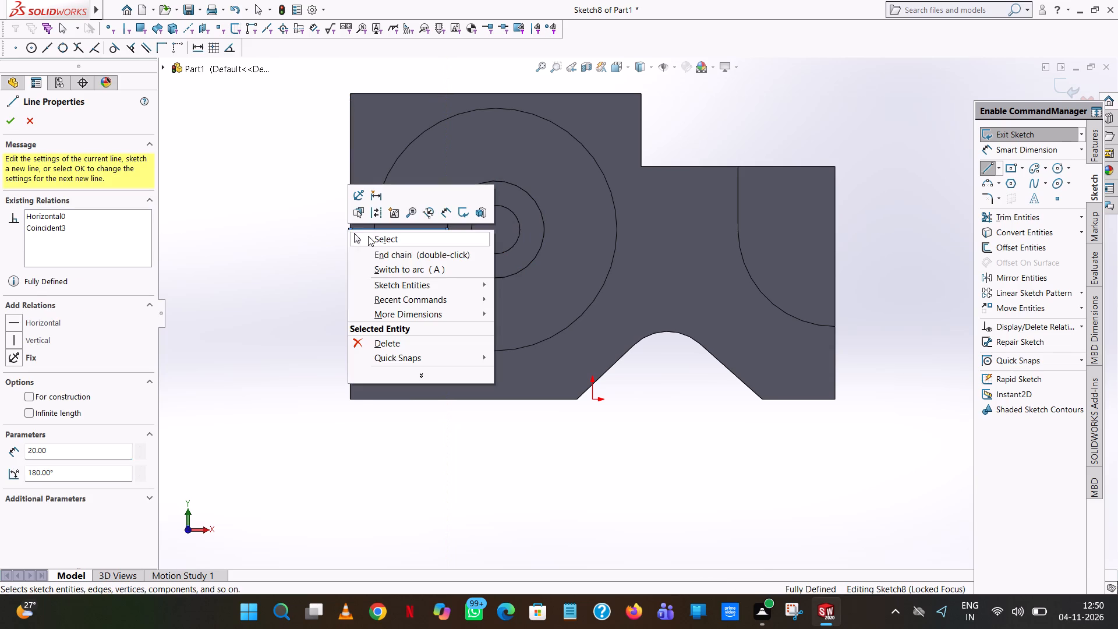
Draw a circle of 25 mm radius centred on the line's endpoint at the block's left edge.
scroll(378, 227, "down", 6)
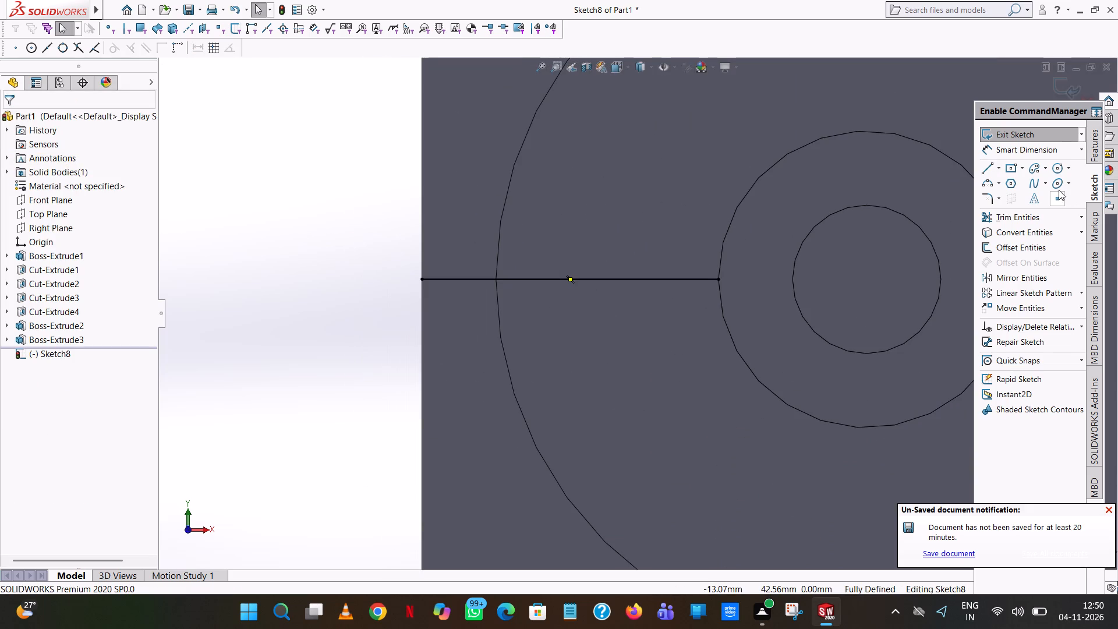
left_click(1053, 166)
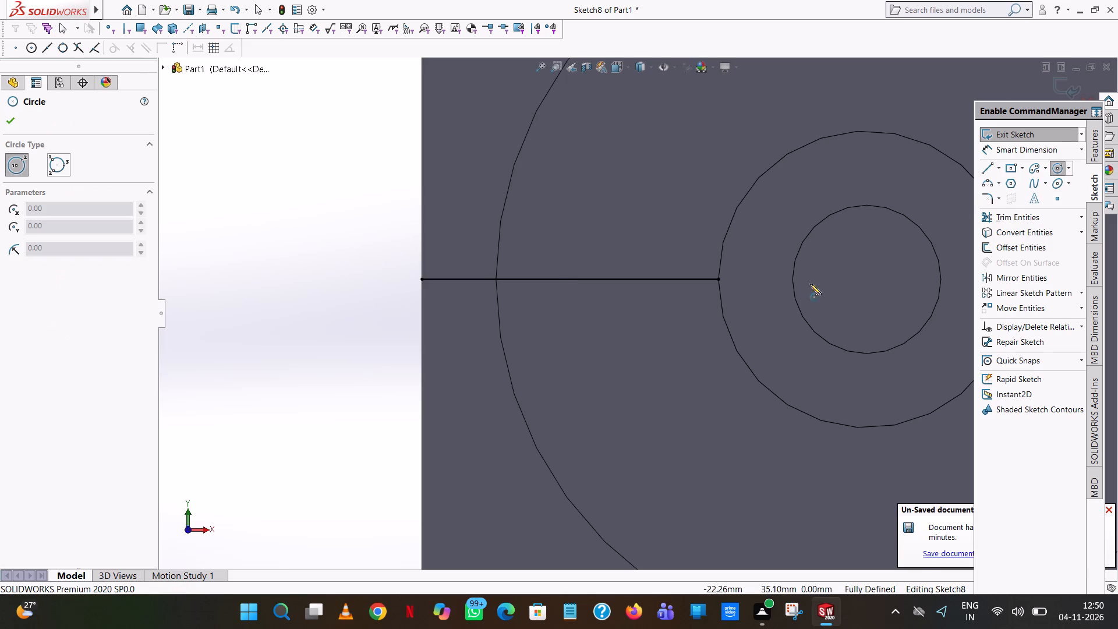
left_click(421, 277)
scroll(422, 360, "up", 7)
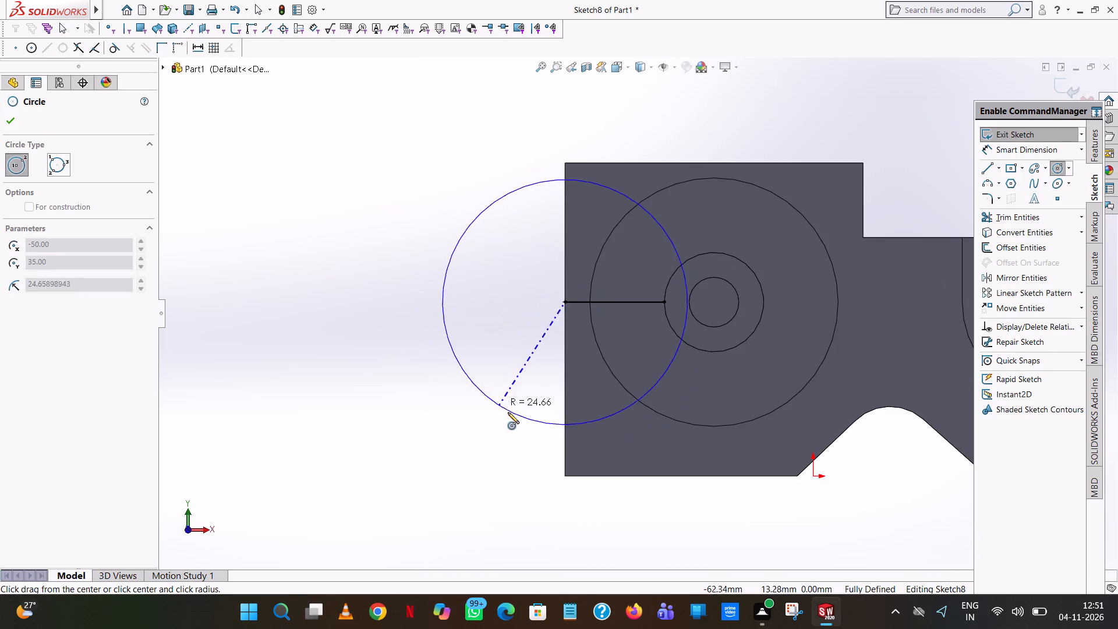
left_click(578, 440)
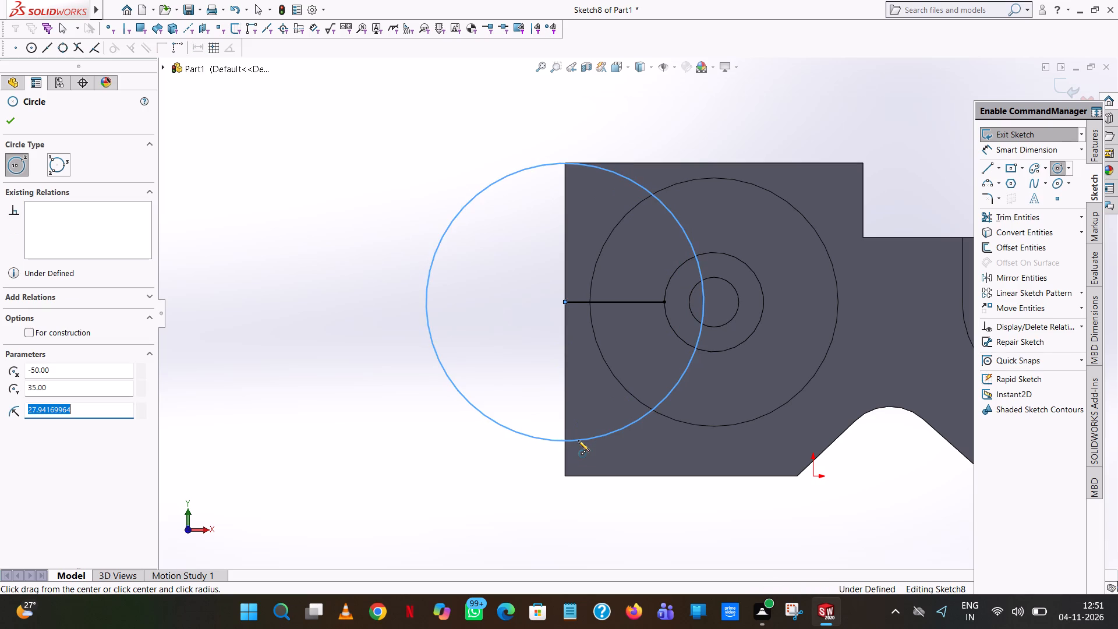
type("25")
key("Return")
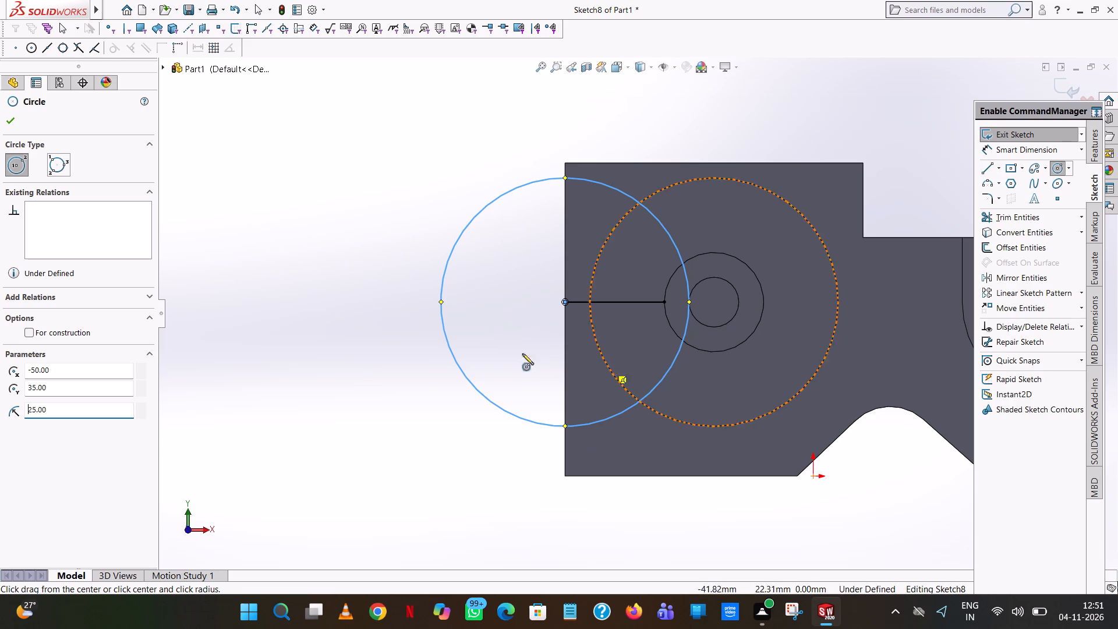
left_click(3, 125)
left_click(484, 189)
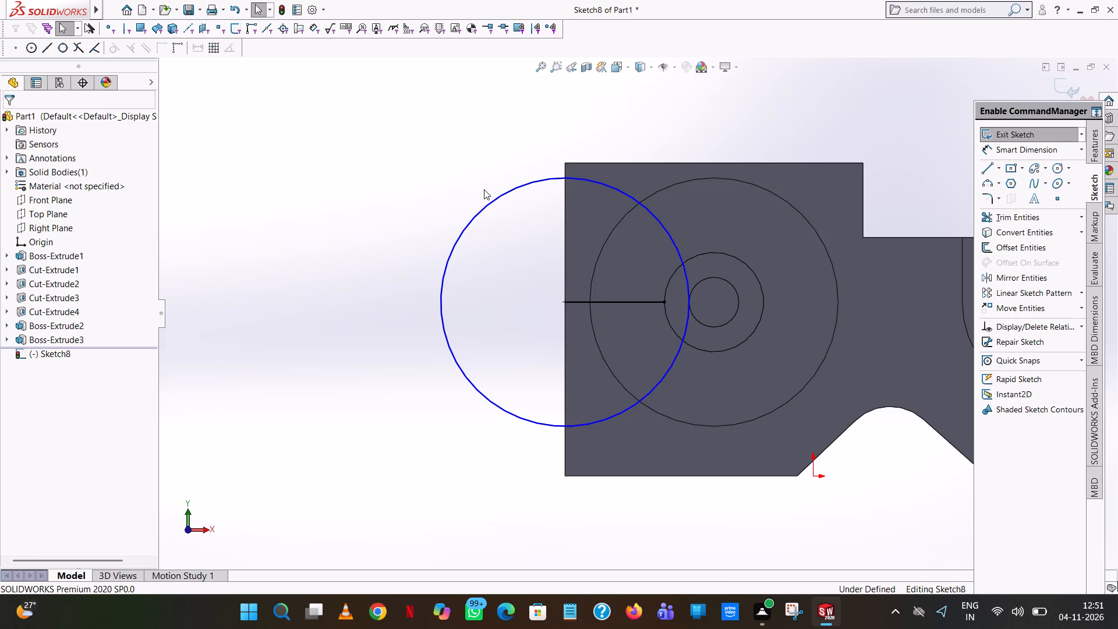
Trim away the 20 mm horizontal line between the larger boss circle and the block's left edge.
left_click(1048, 223)
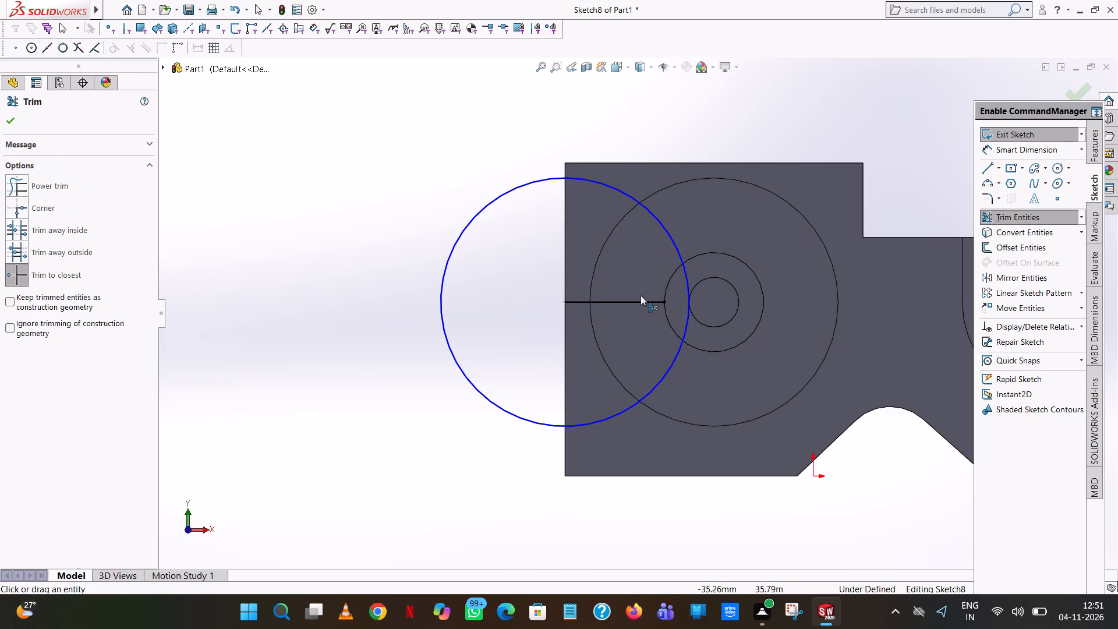
left_click(641, 295)
left_click(636, 300)
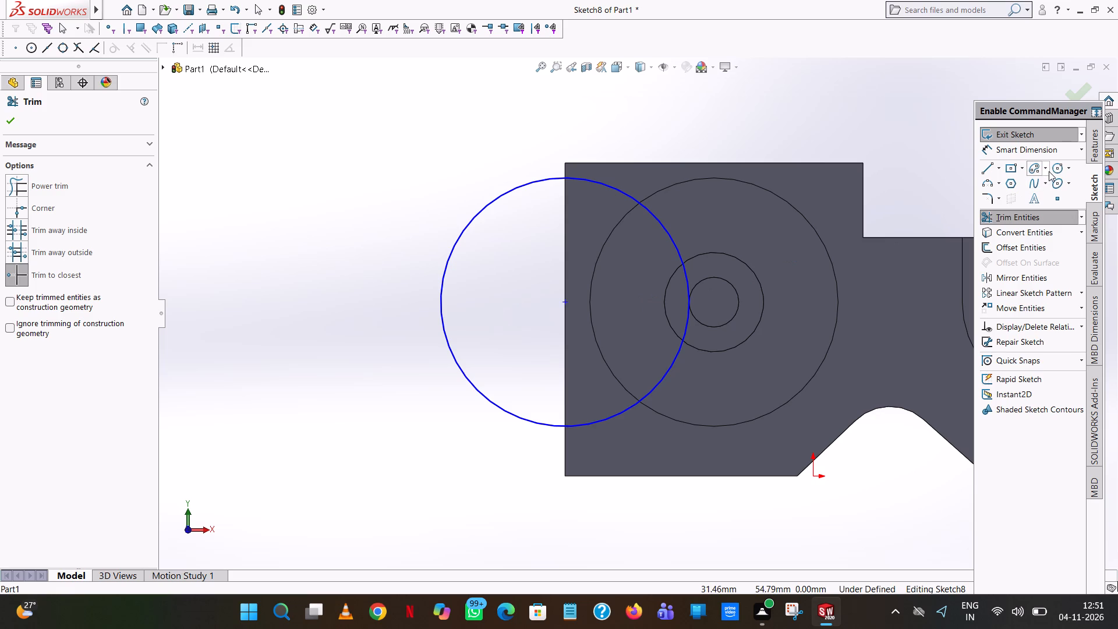
Draw a 25 mm radius circle centred on the boss and coinciding with the circular pocket's edge.
left_click(1053, 168)
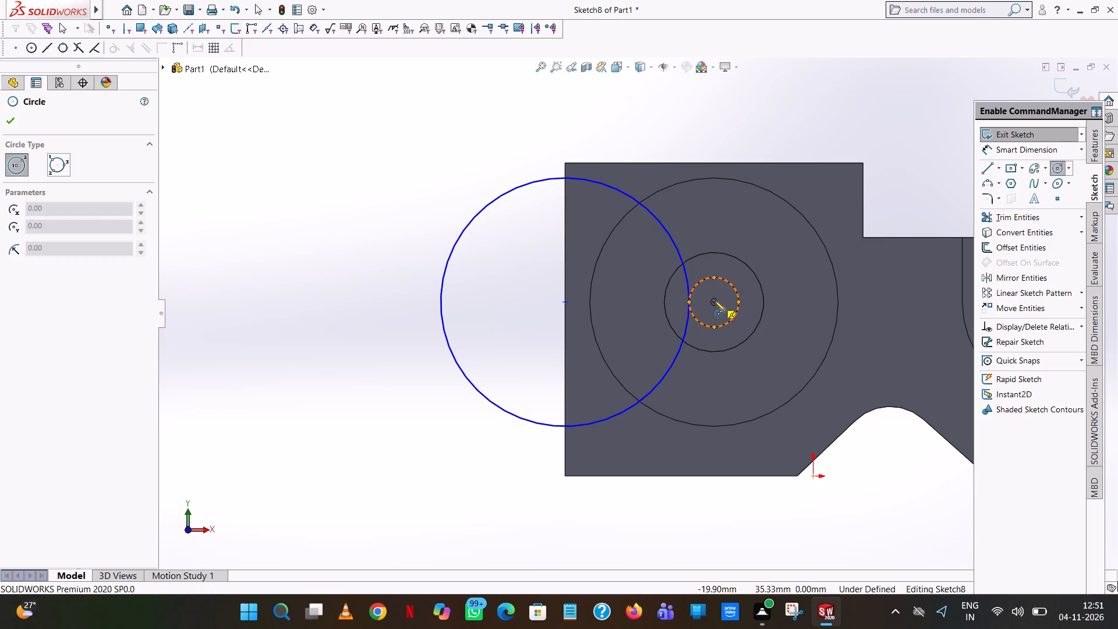
left_click(714, 301)
left_click(592, 334)
right_click(592, 334)
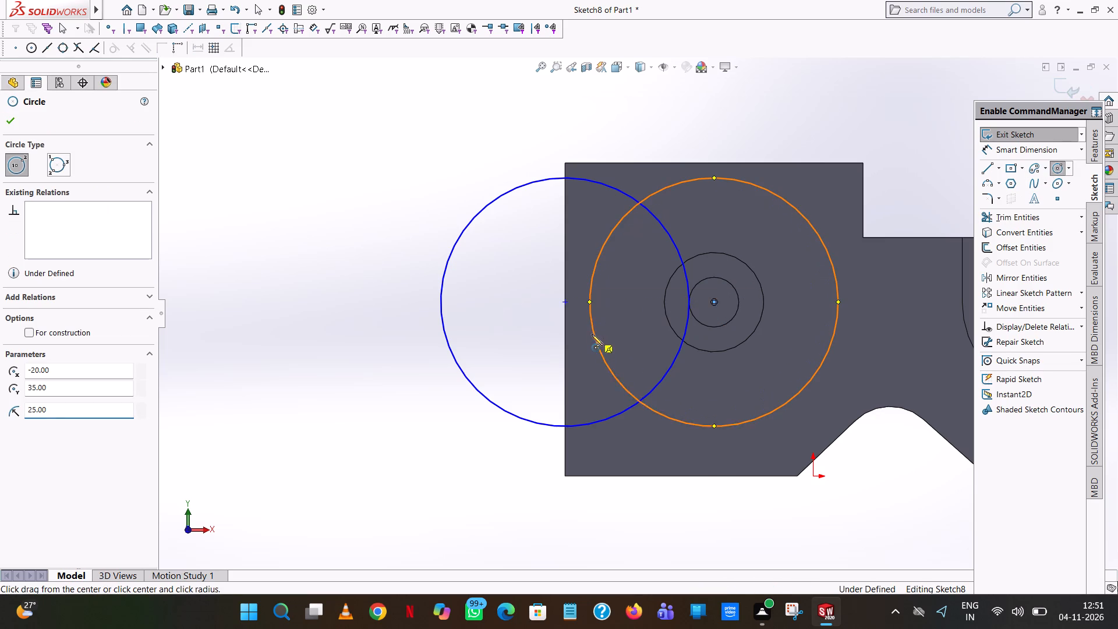
left_click(668, 344)
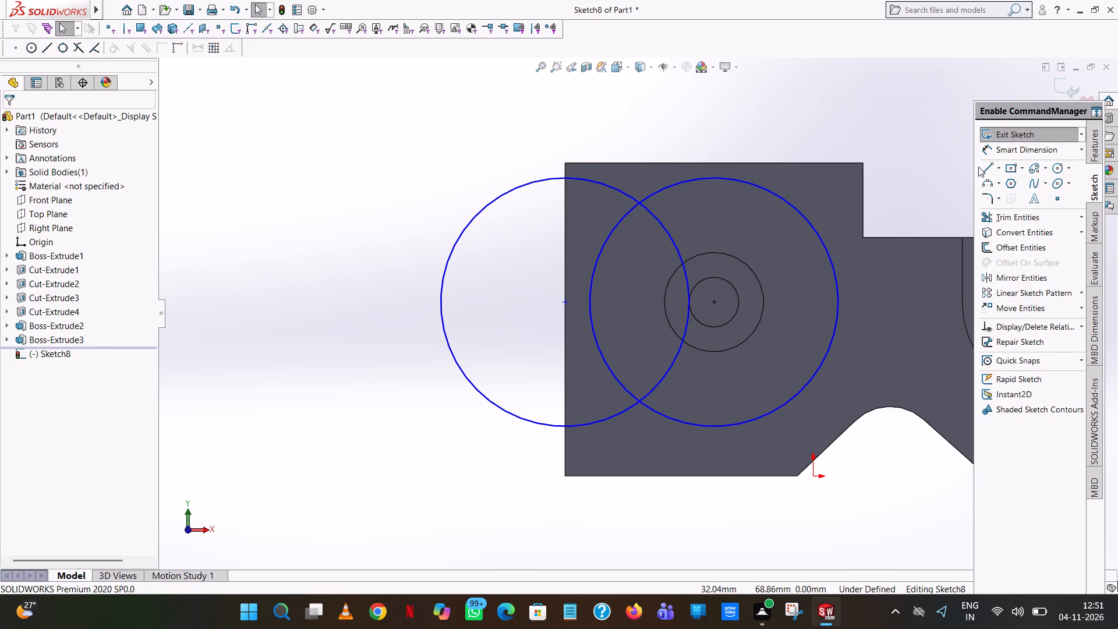
Draw a 5 mm horizontal line from the left circle's centre on the block edge to the pocket circle's left quadrant.
left_click(990, 167)
left_click(562, 302)
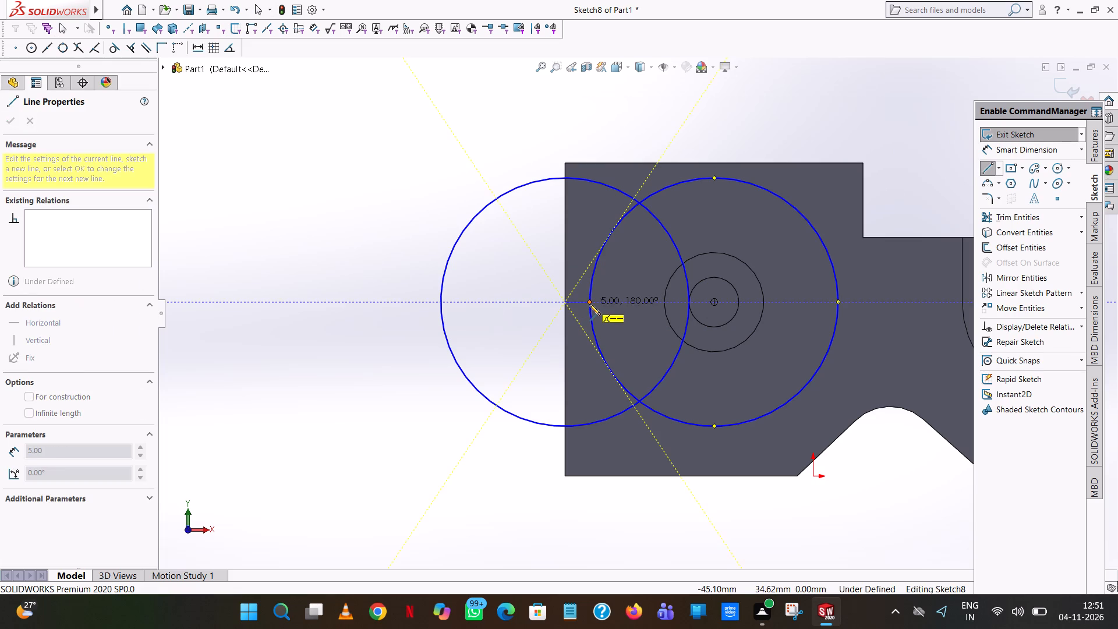
scroll(590, 304, "down", 7)
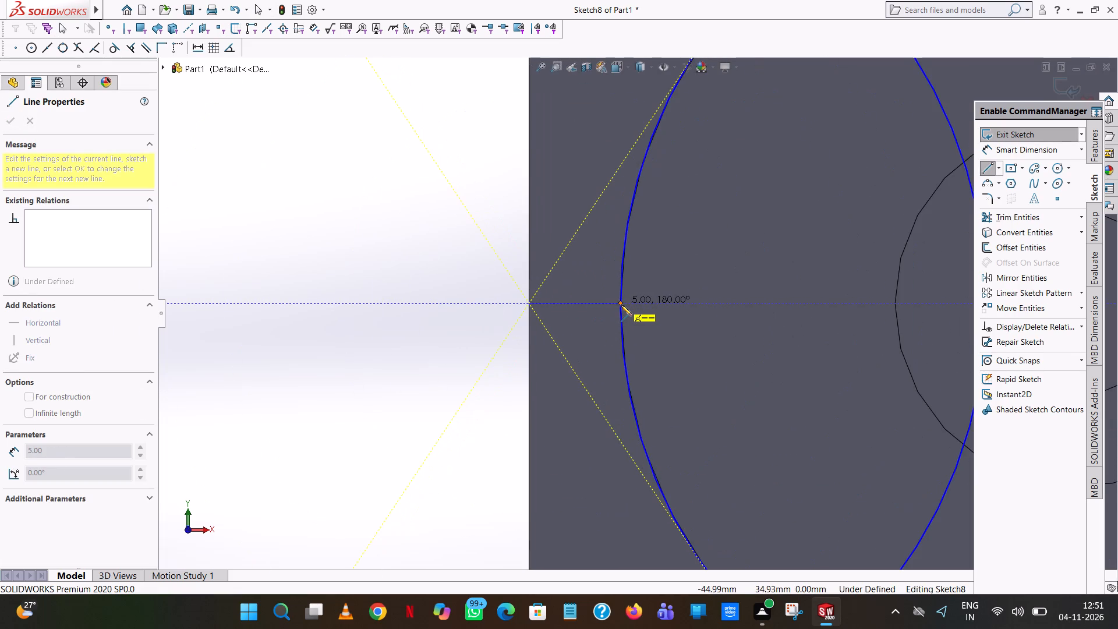
left_click(621, 305)
right_click(621, 305)
left_click(640, 318)
scroll(649, 304, "up", 13)
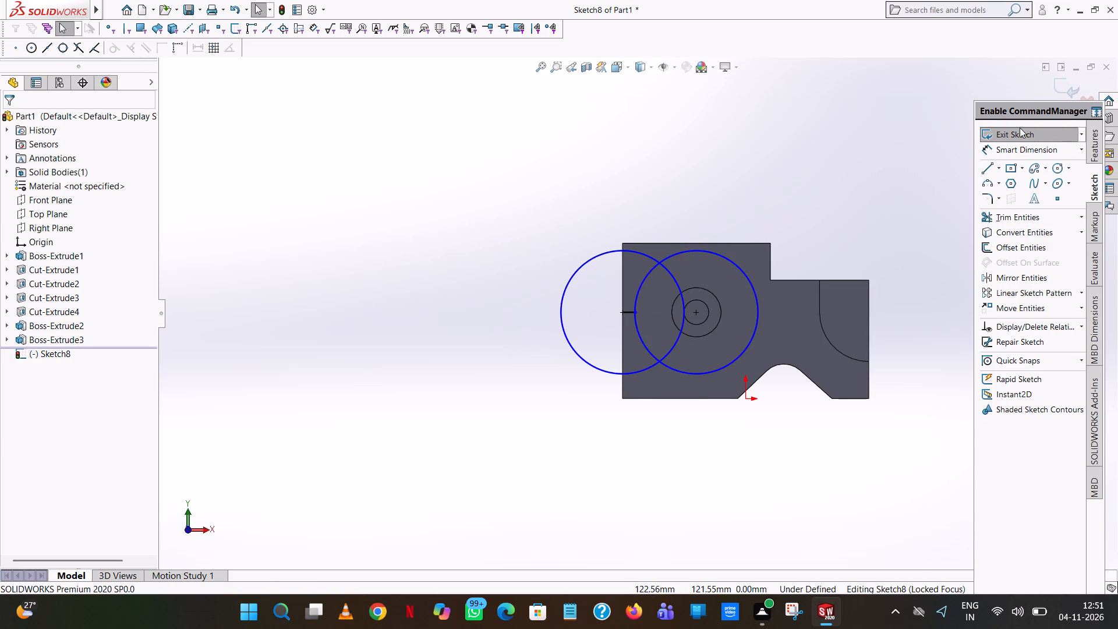
Trim the pocket circle down to its lower-left arc and trim away the circle centred on the block's left edge.
left_click(1033, 223)
left_click(724, 258)
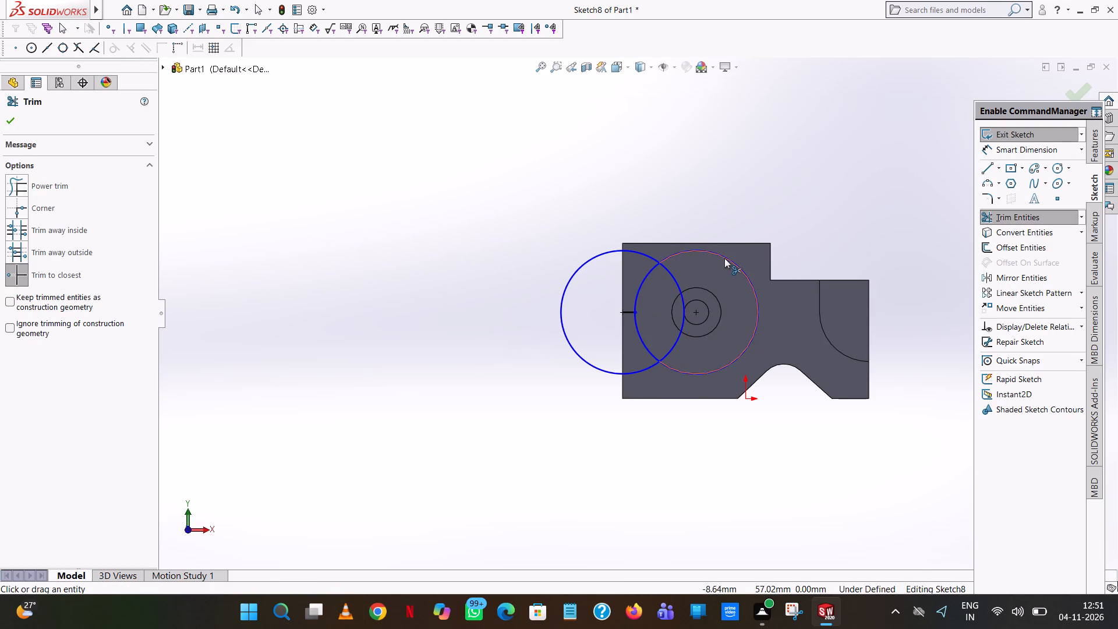
left_click(654, 272)
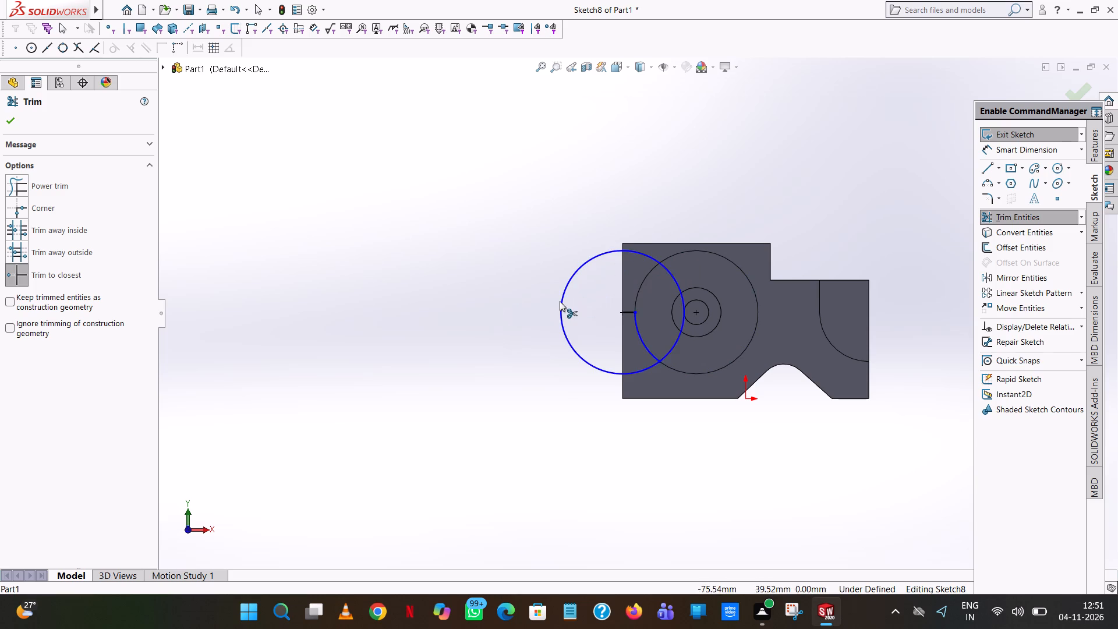
scroll(649, 370, "down", 3)
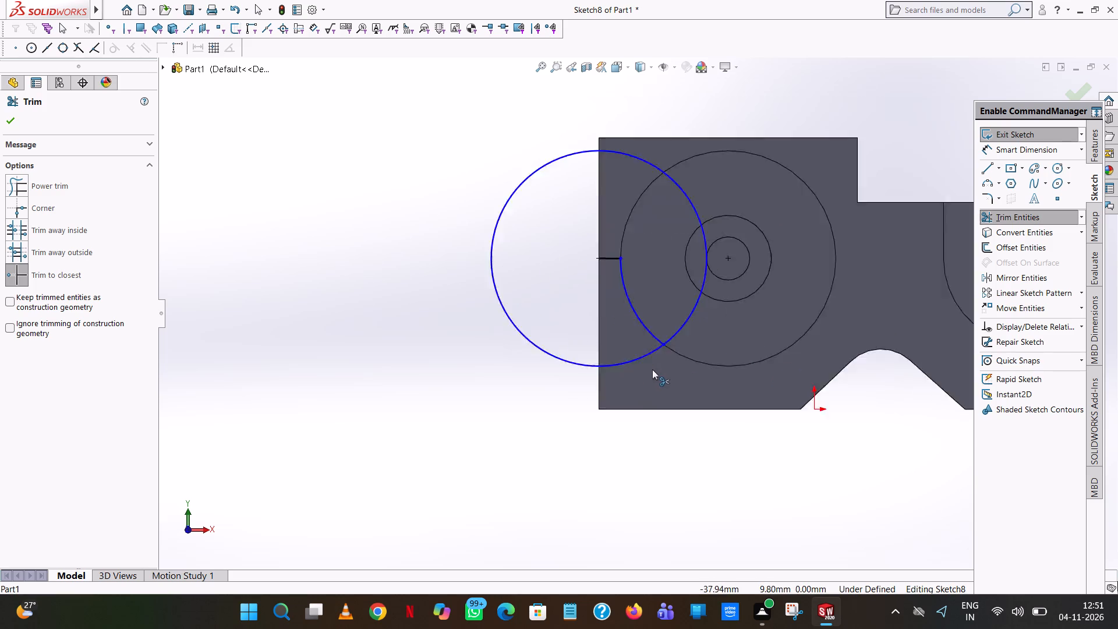
scroll(652, 369, "down", 4)
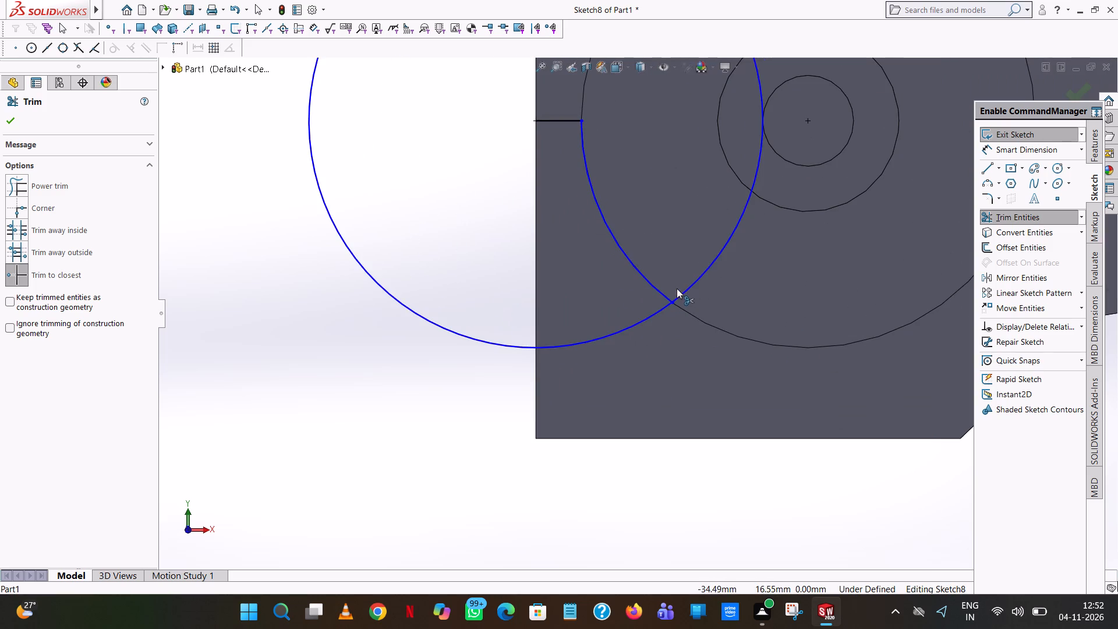
scroll(682, 287, "down", 9)
left_click(678, 312)
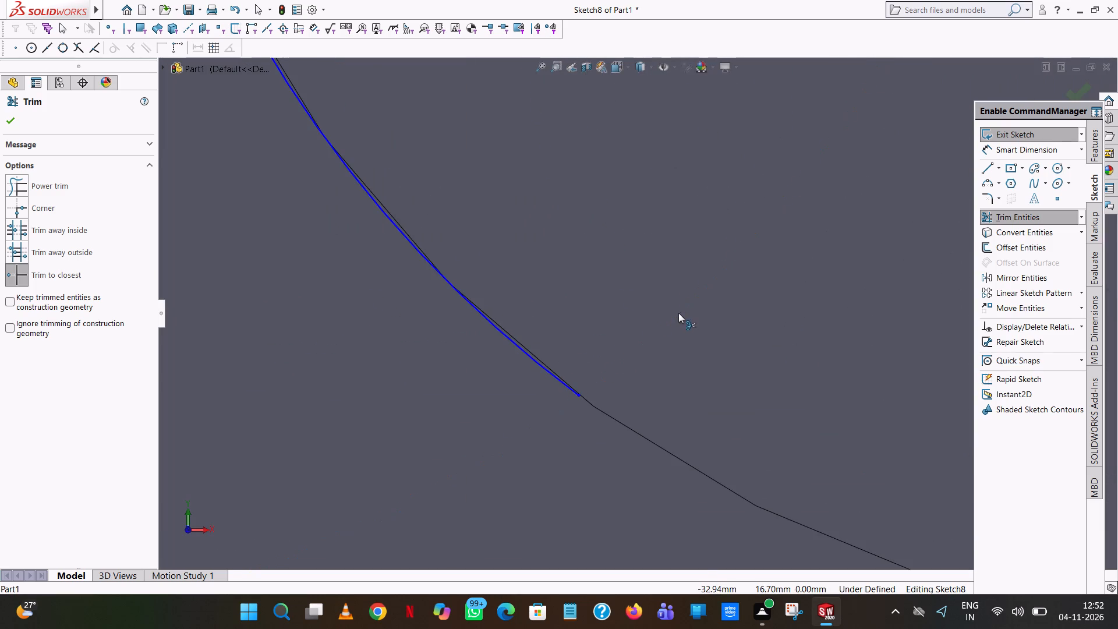
scroll(685, 310, "up", 15)
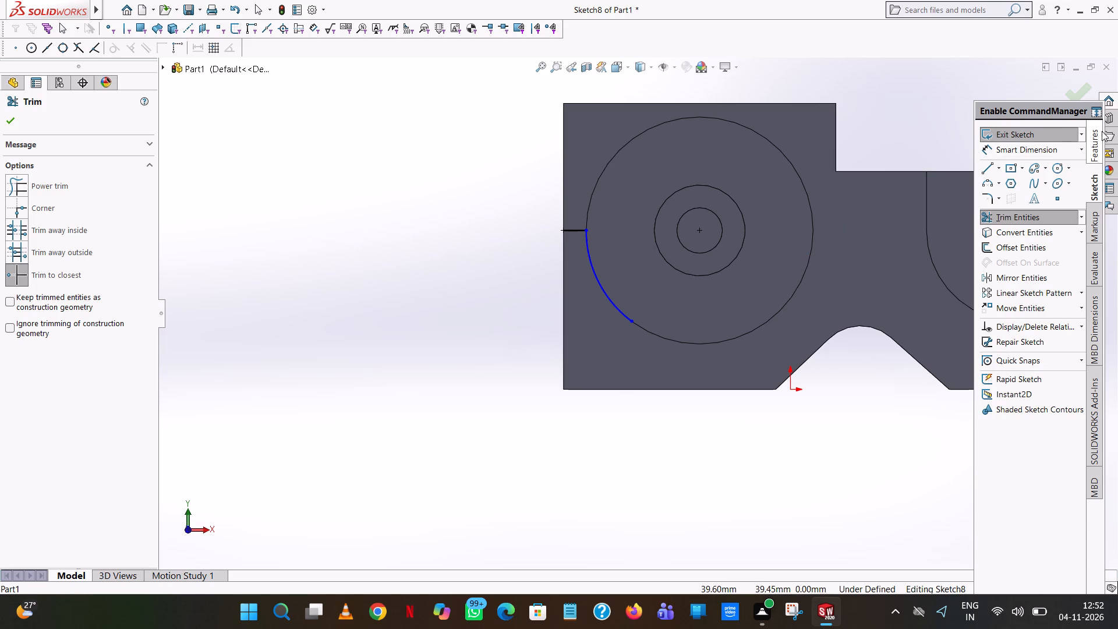
Draw a circle of 25 mm radius centred on the short horizontal line's end at the block's left edge.
left_click(1060, 161)
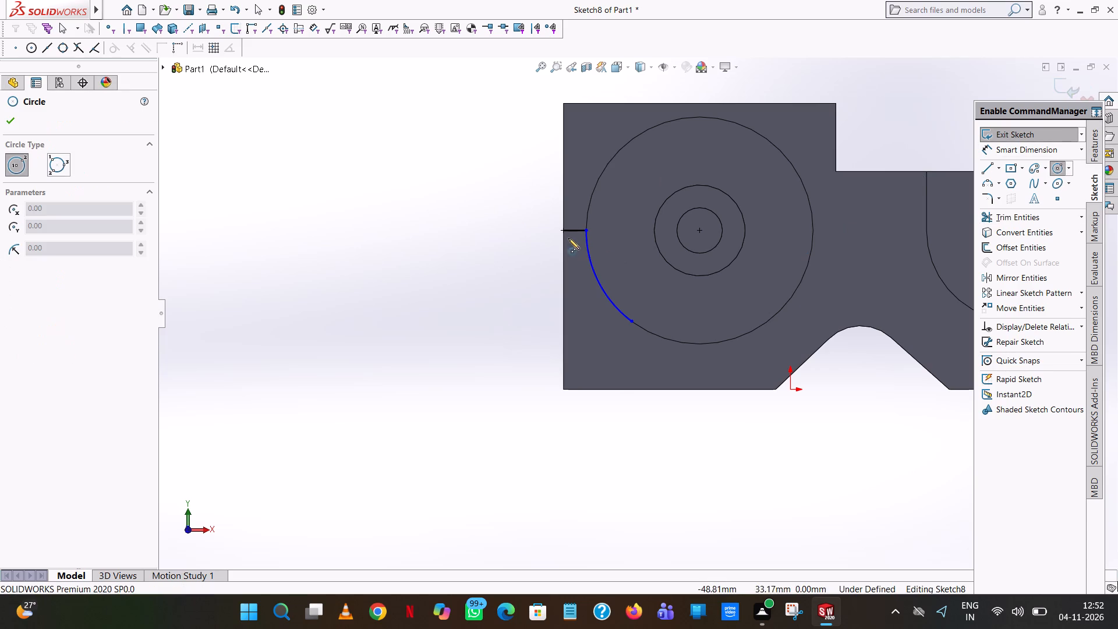
left_click(562, 232)
left_click(639, 342)
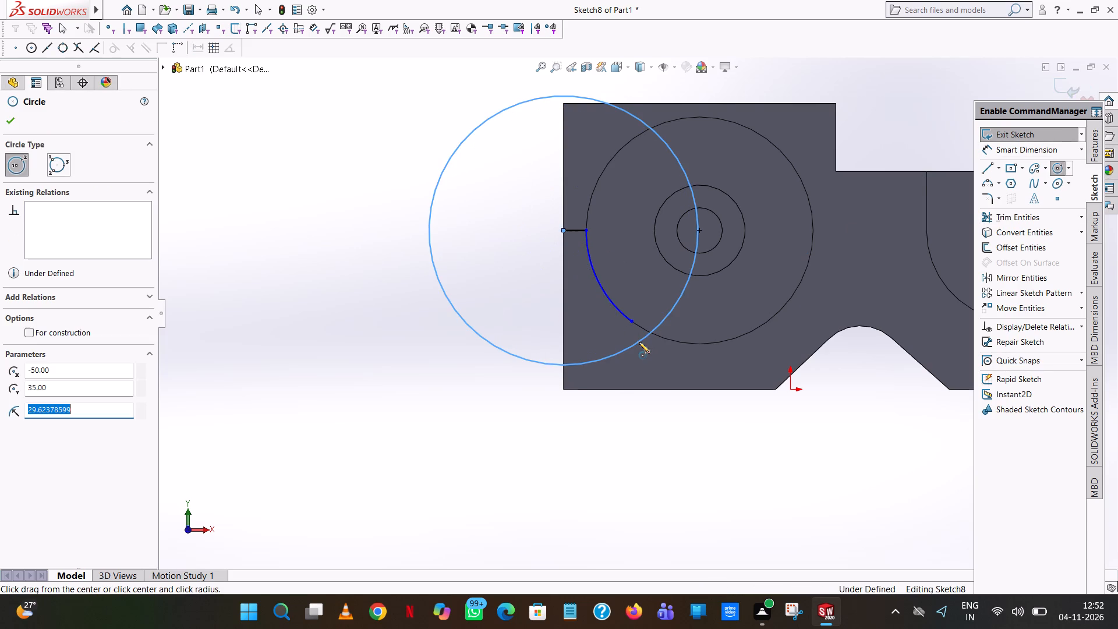
type("25")
key("Return")
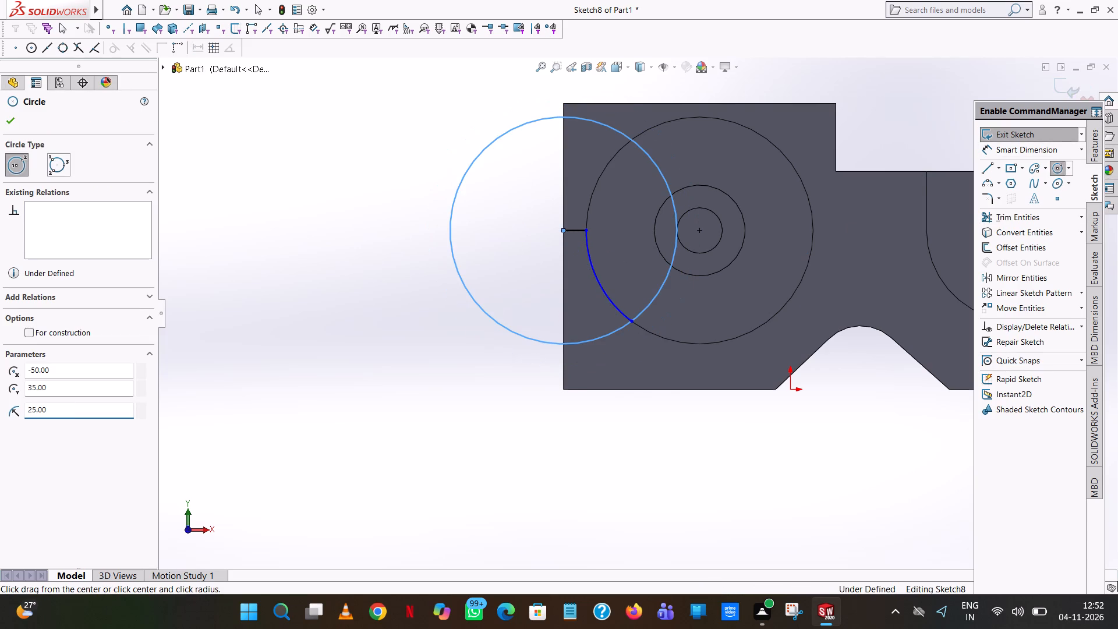
left_click(12, 115)
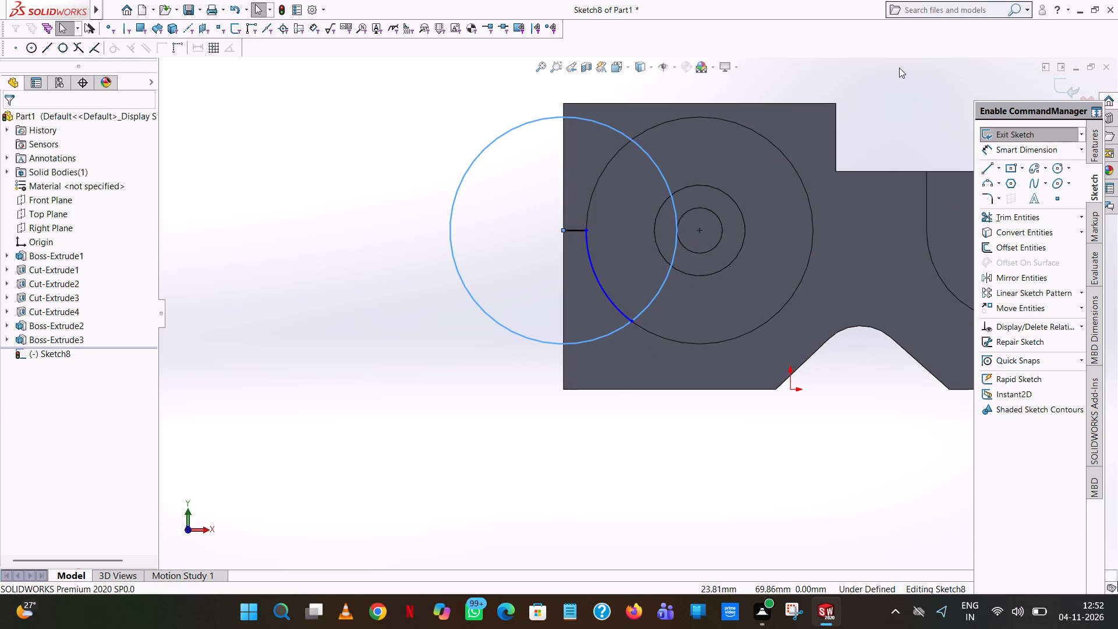
left_click(900, 129)
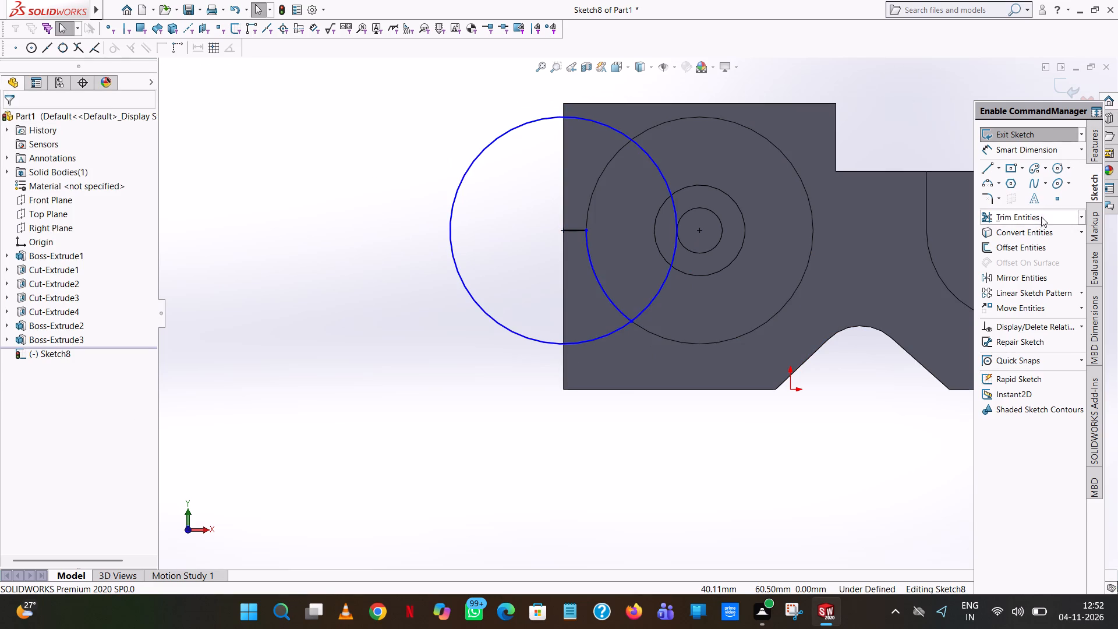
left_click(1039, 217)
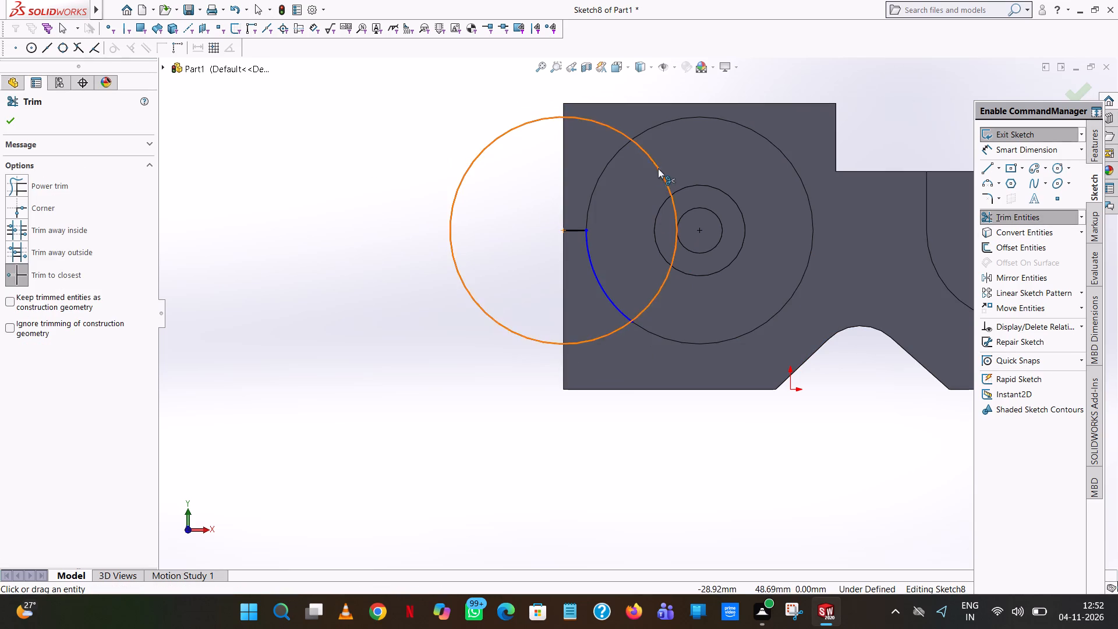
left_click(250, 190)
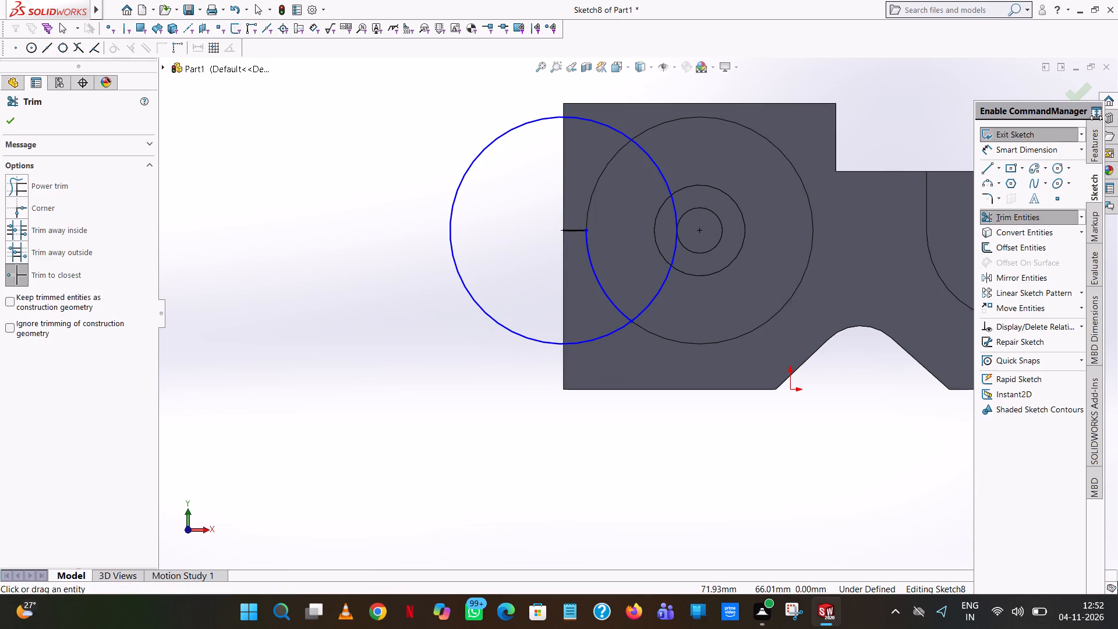
Draw a full circle centred on the boss and passing along the circular pocket's edge.
left_click(1060, 168)
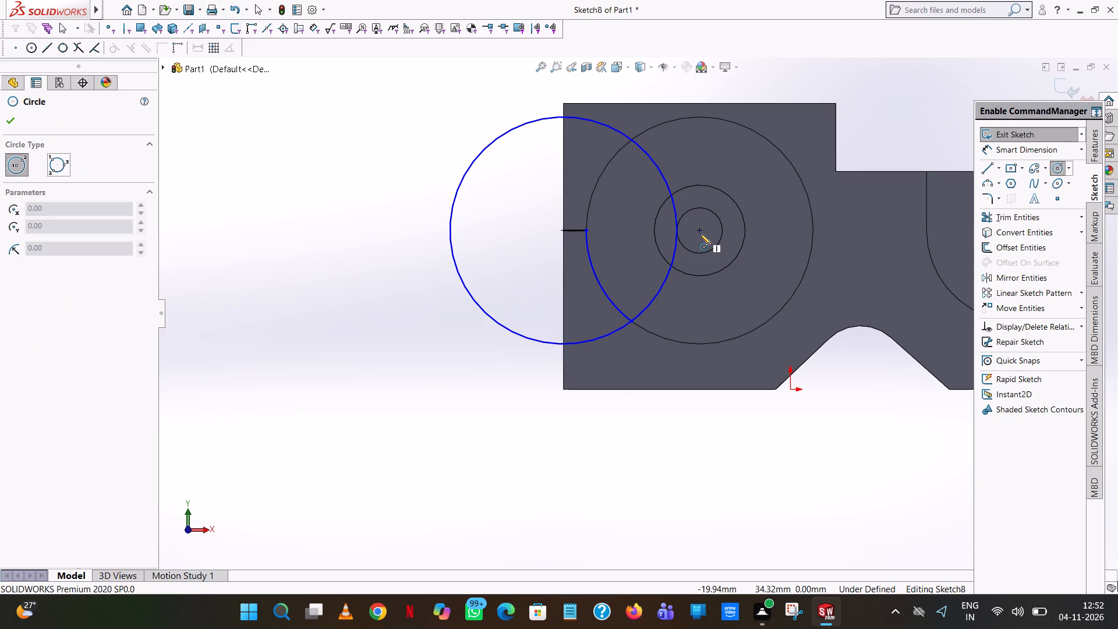
left_click(699, 234)
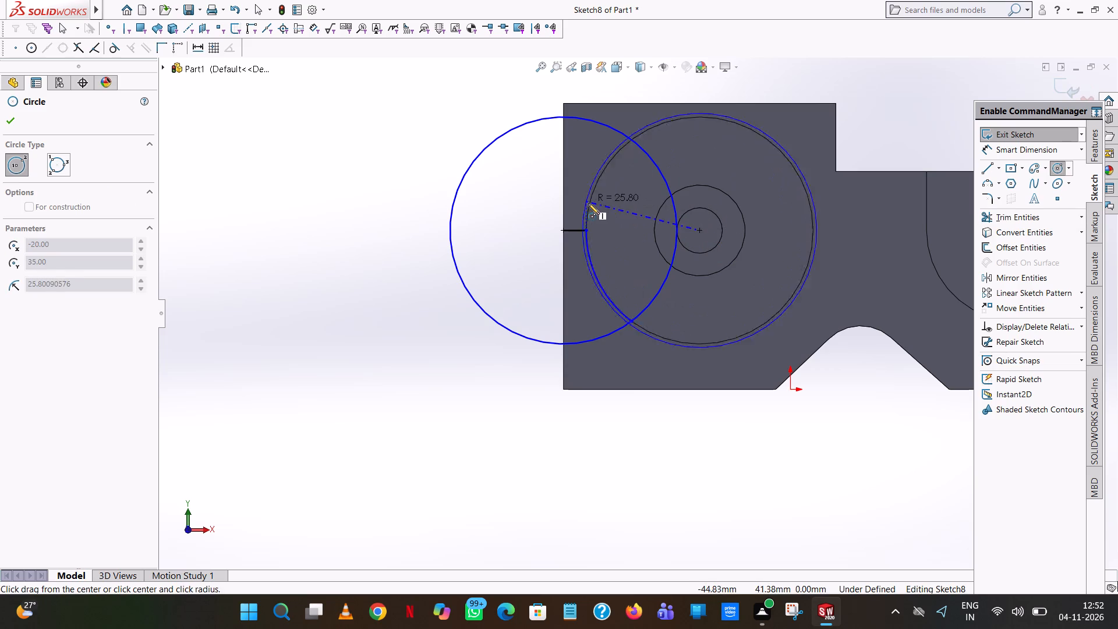
left_click(589, 204)
right_click(589, 204)
left_click(650, 211)
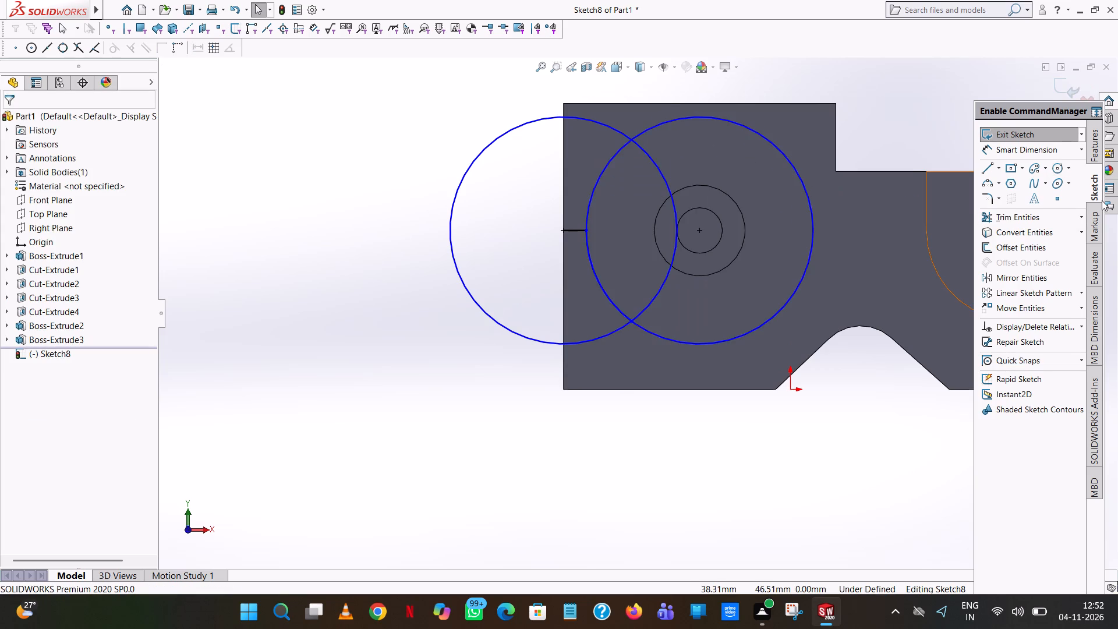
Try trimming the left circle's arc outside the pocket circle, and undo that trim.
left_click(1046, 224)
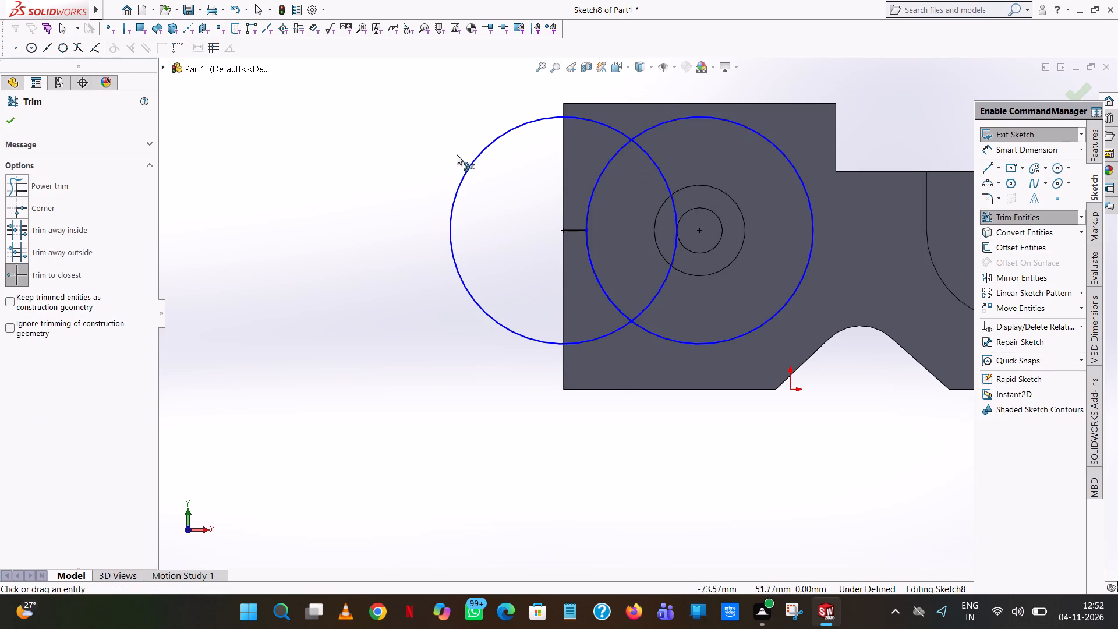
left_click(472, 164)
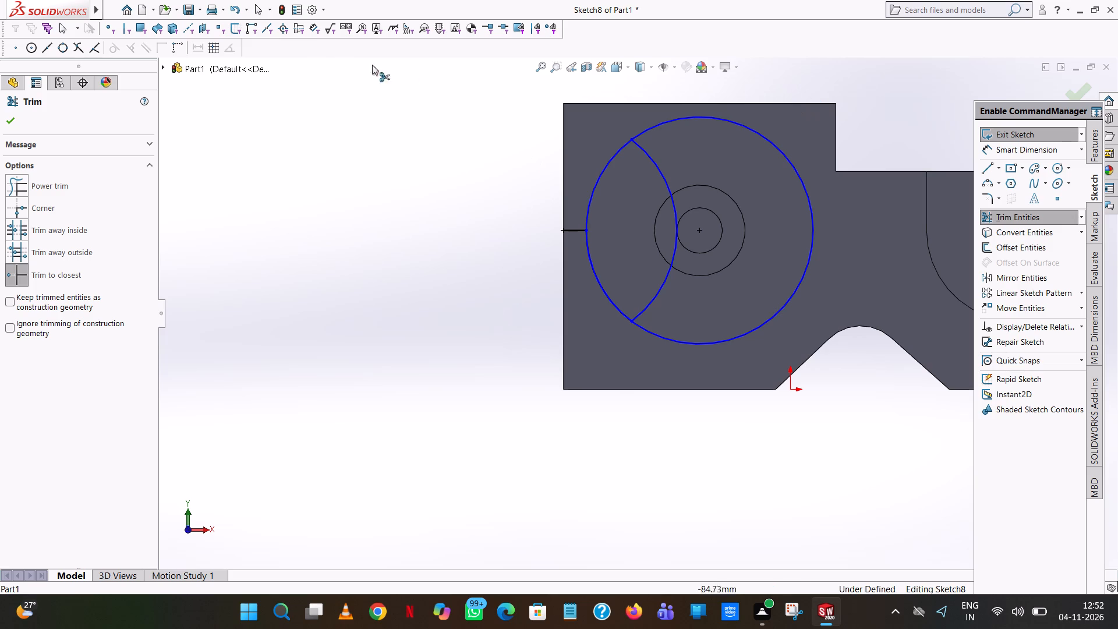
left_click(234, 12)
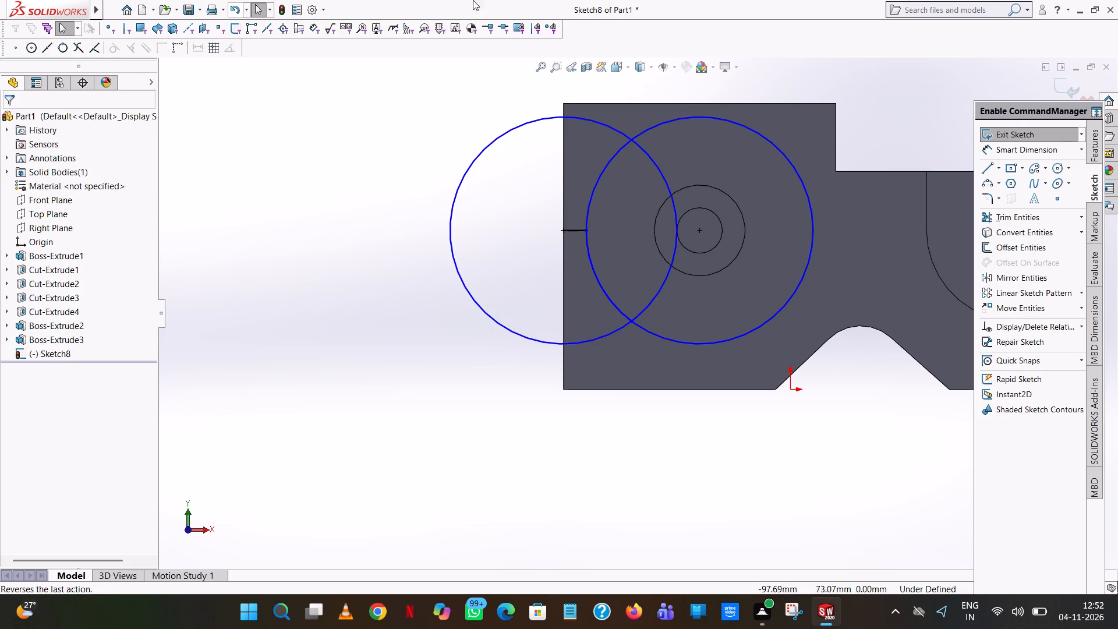
Draw a vertical line along the block's left edge from the left circle's centre down to its bottom quadrant.
left_click(986, 169)
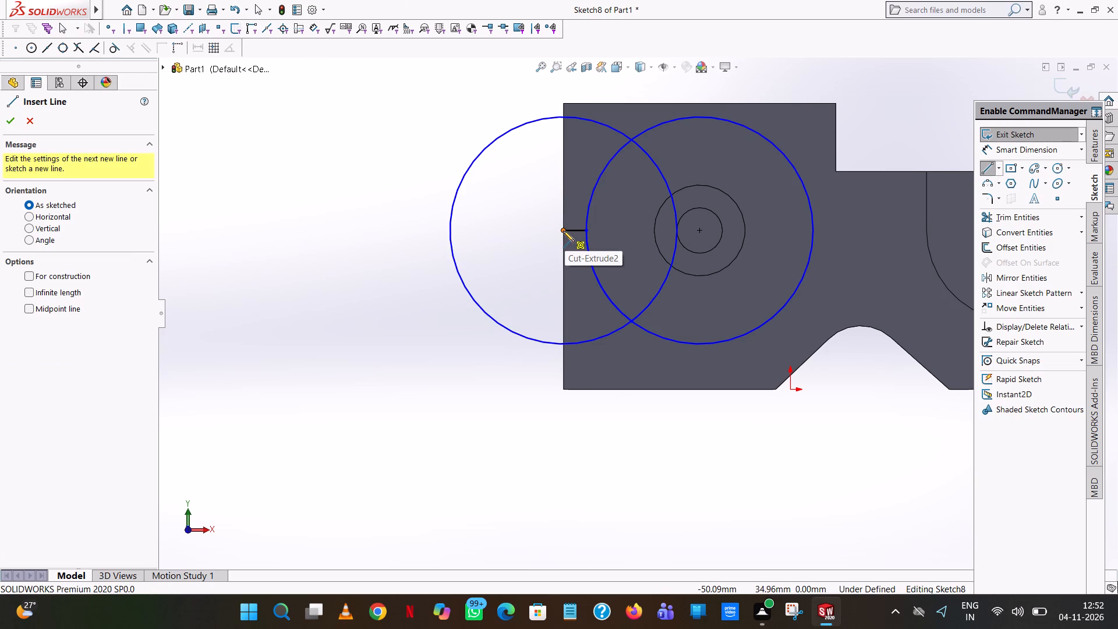
left_click(563, 231)
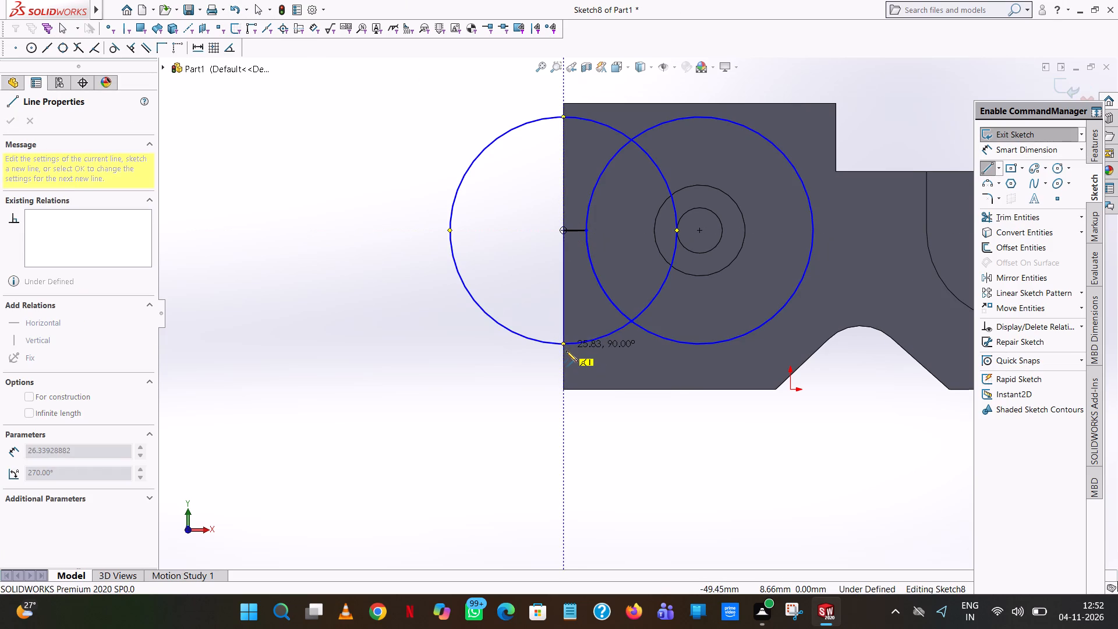
left_click(564, 343)
right_click(564, 343)
left_click(597, 350)
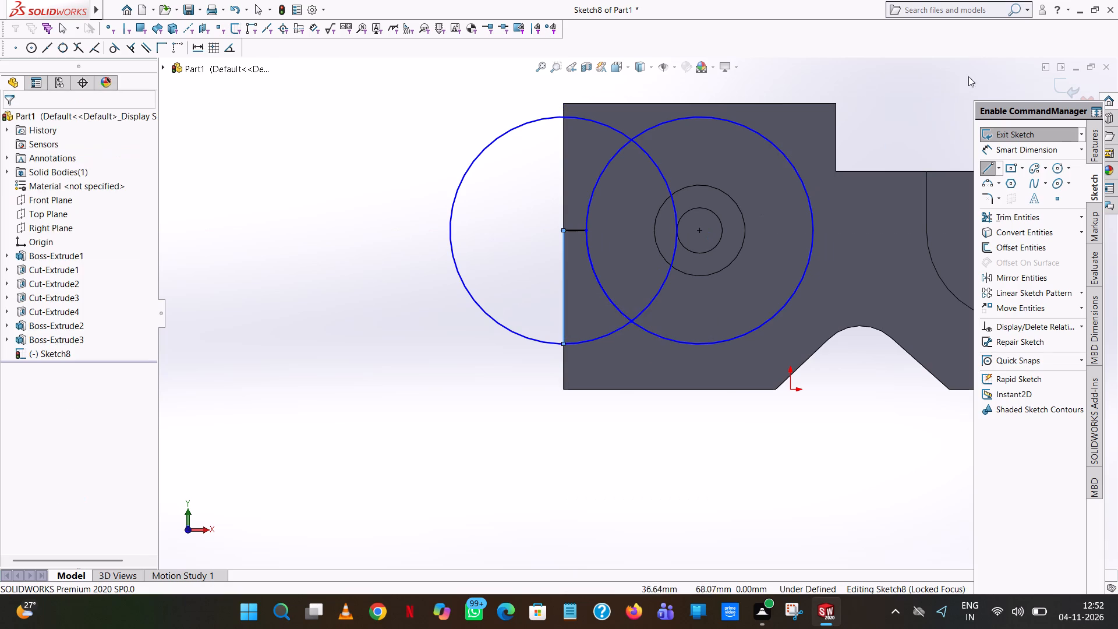
Trim both circles to leave a closed profile of the two lines, the pocket's lower-left arc and the left circle's lower arc.
left_click(995, 220)
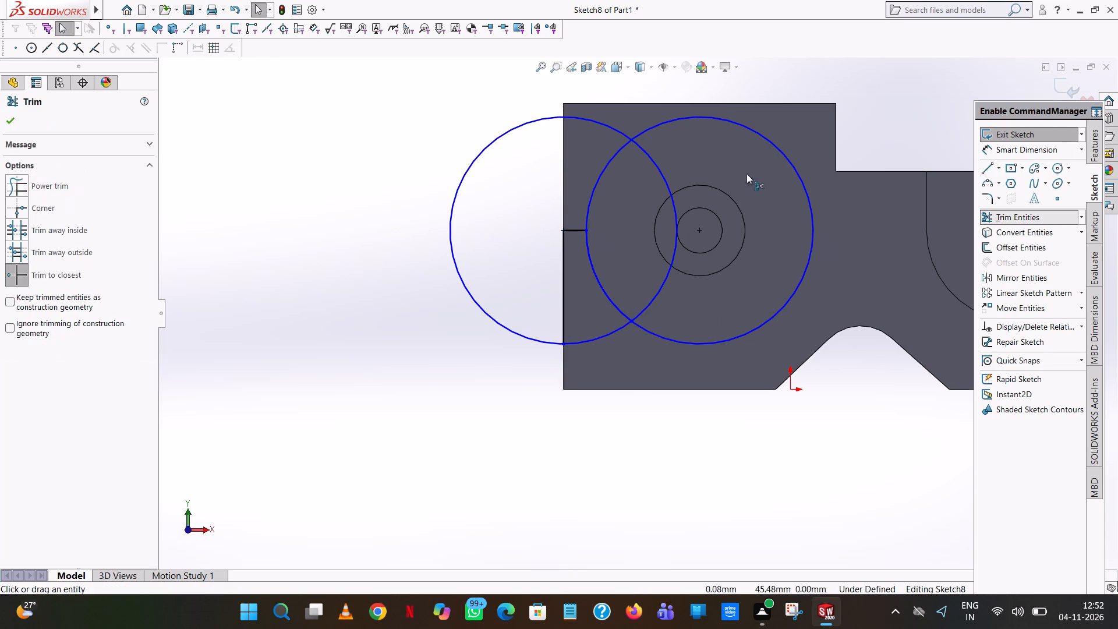
left_click(500, 136)
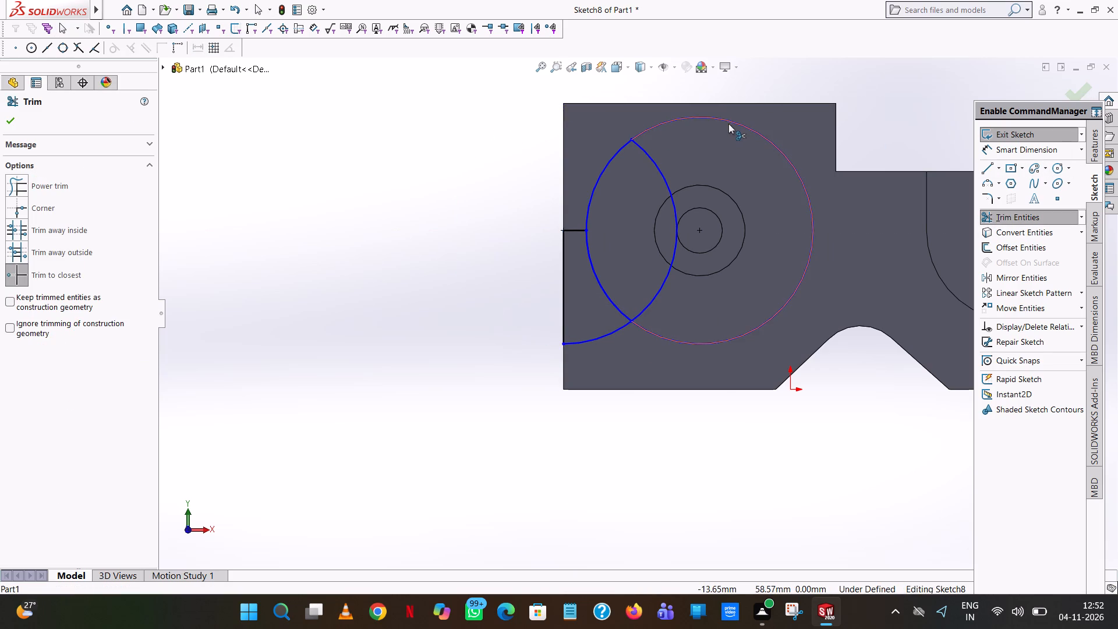
left_click(728, 123)
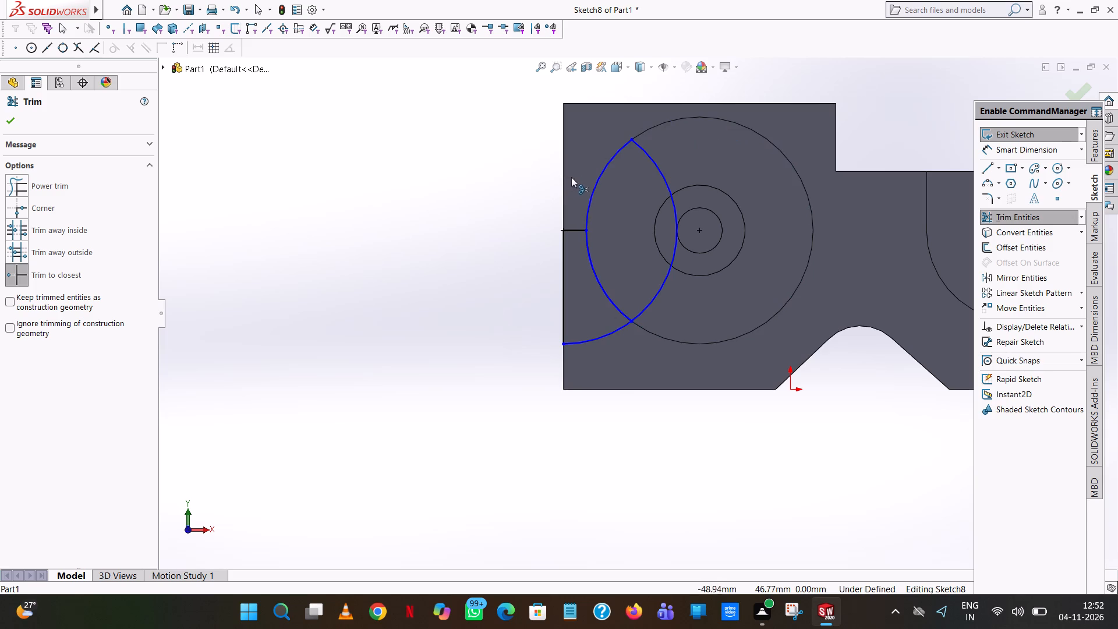
left_click(671, 188)
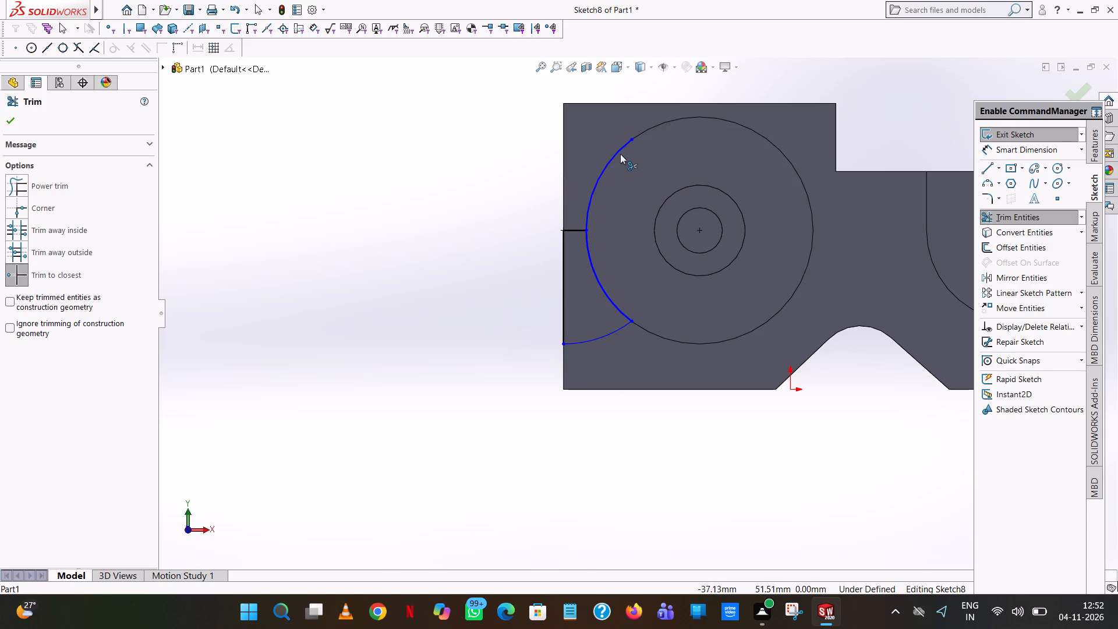
left_click(619, 153)
left_click(442, 217)
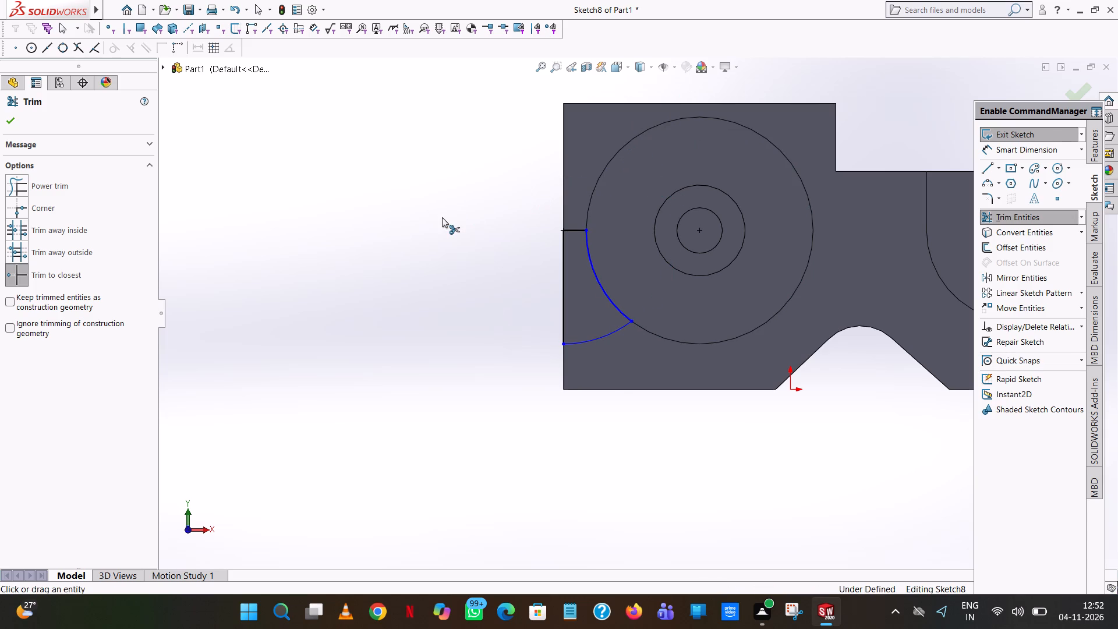
Cut the closed arc-bounded region beside the circular pocket to a blind depth of 13 mm.
left_click(1095, 134)
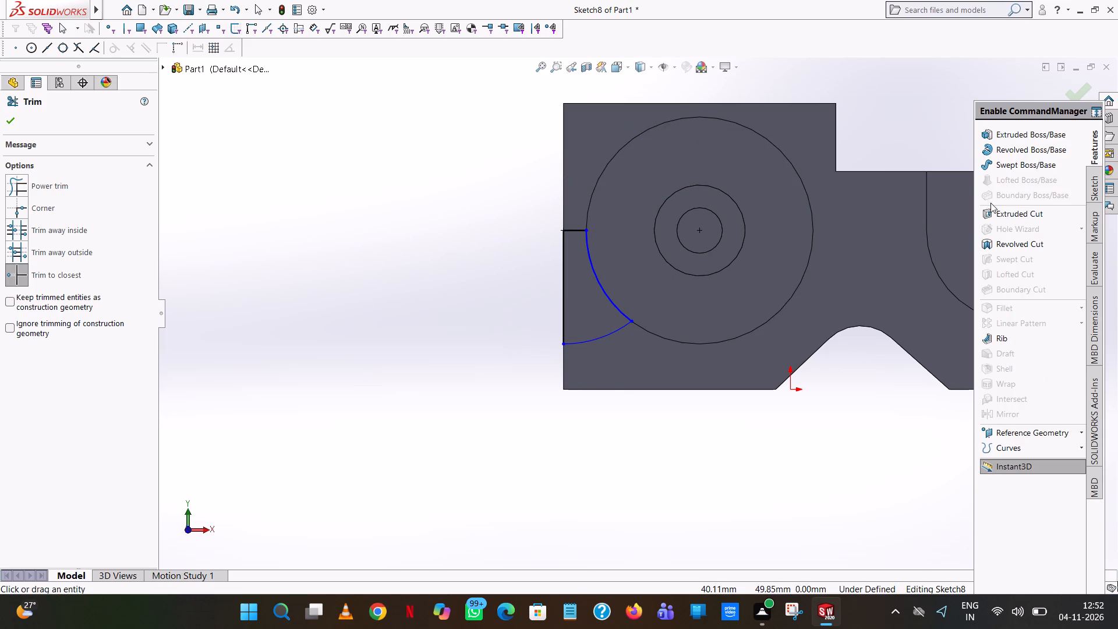
left_click(993, 212)
middle_click_drag(415, 234, 421, 238)
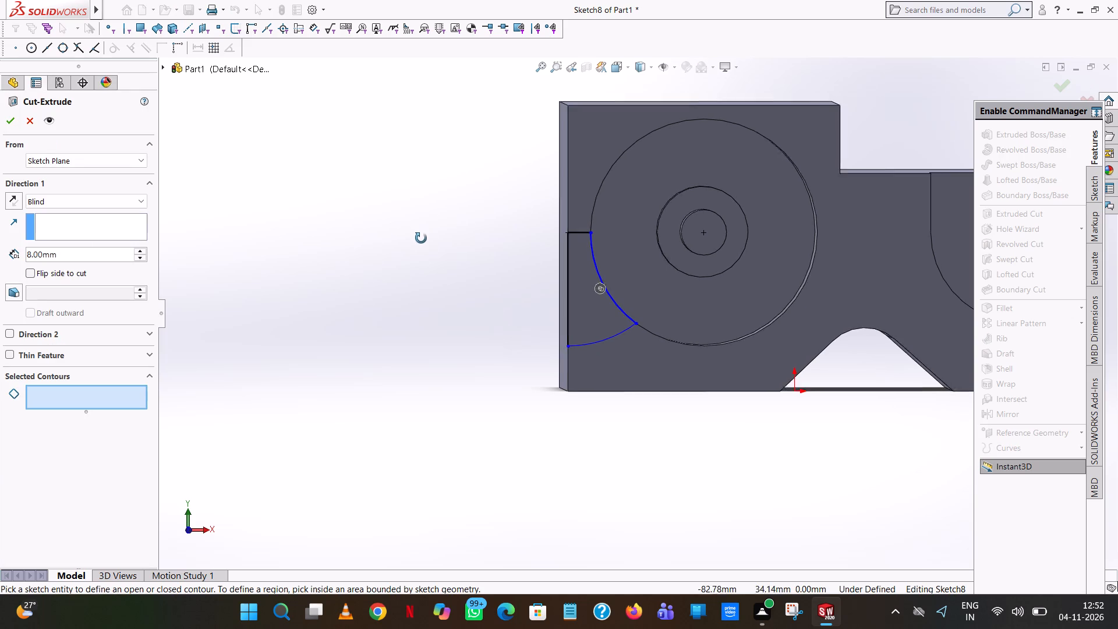
middle_click_drag(421, 238, 424, 239)
left_click(588, 309)
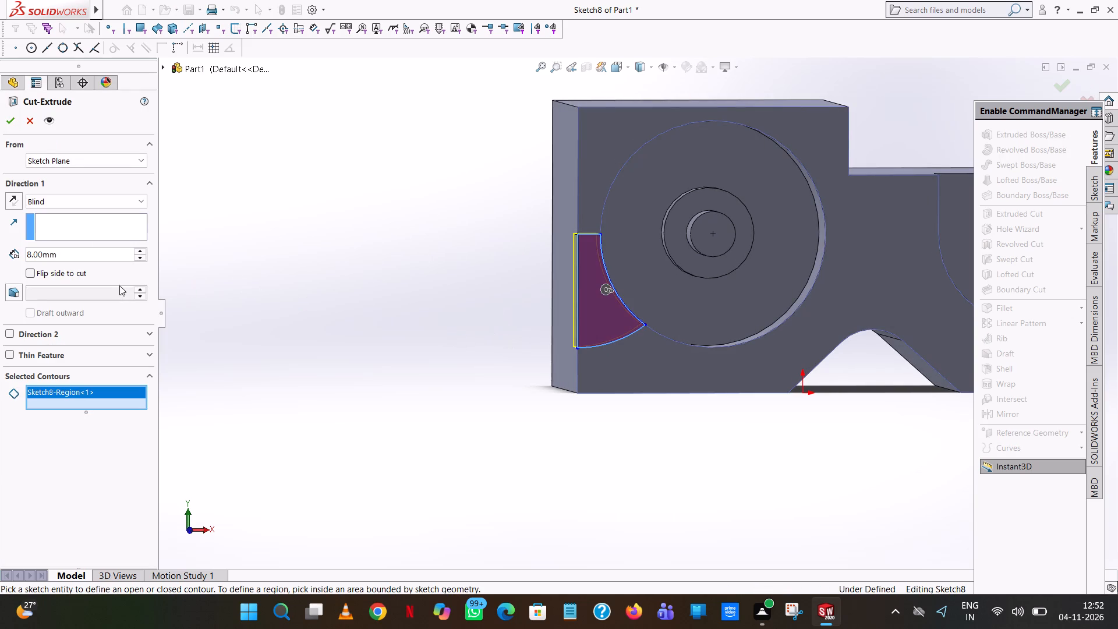
double_click(99, 260)
type("13")
key("Return")
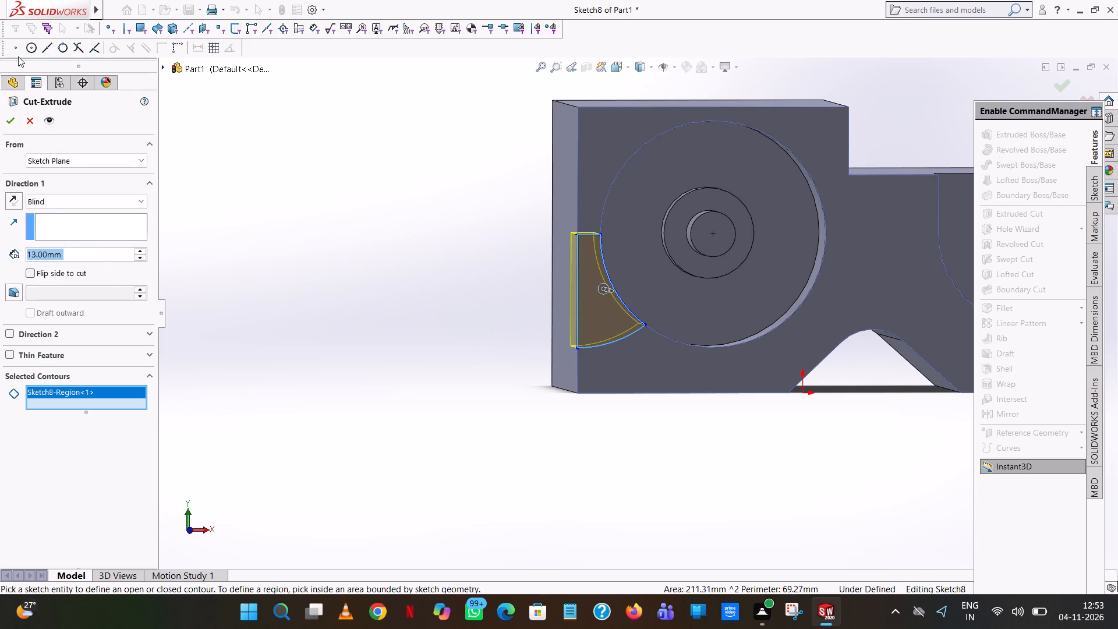
left_click(11, 114)
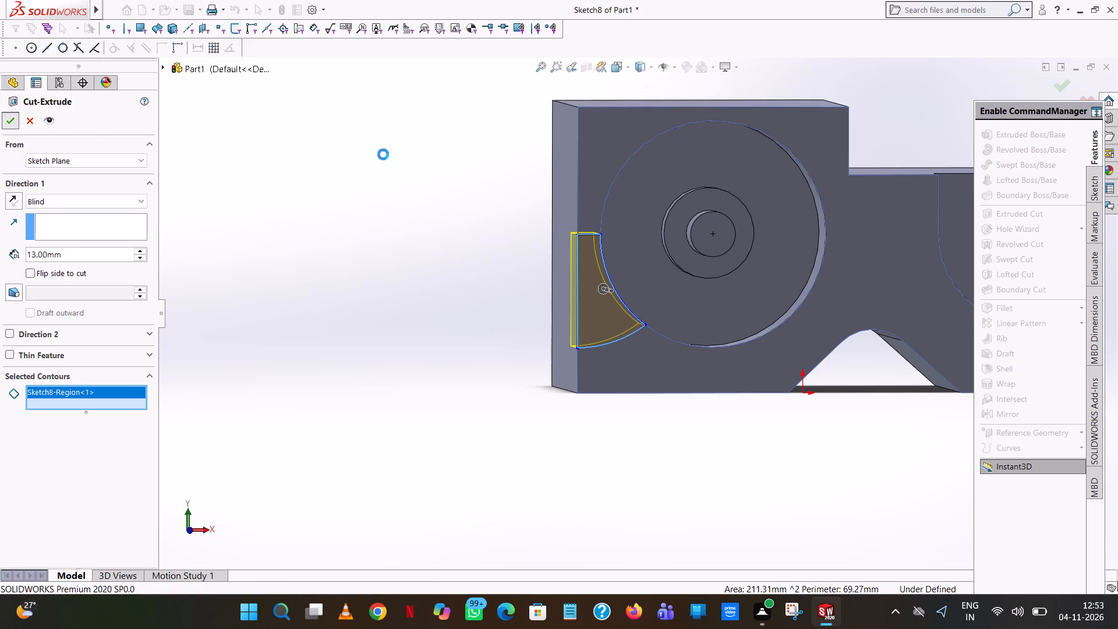
left_click(394, 203)
Examine the new side cut, circular pocket and stepped boss from several angles.
scroll(391, 203, "up", 1)
middle_click_drag(391, 203, 425, 128)
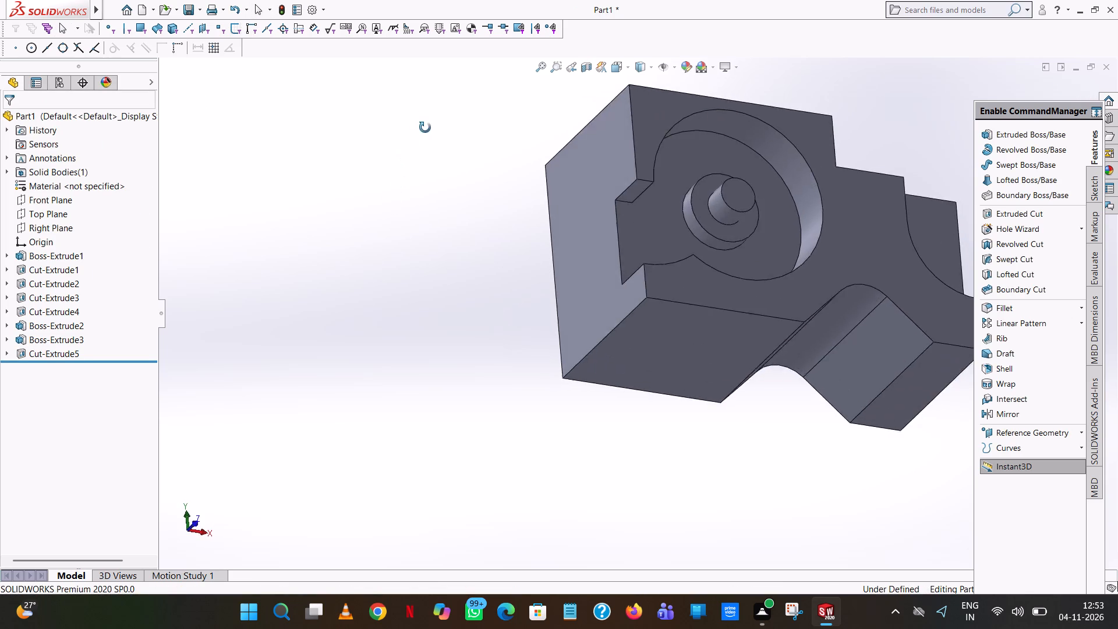
middle_click_drag(425, 128, 515, 144)
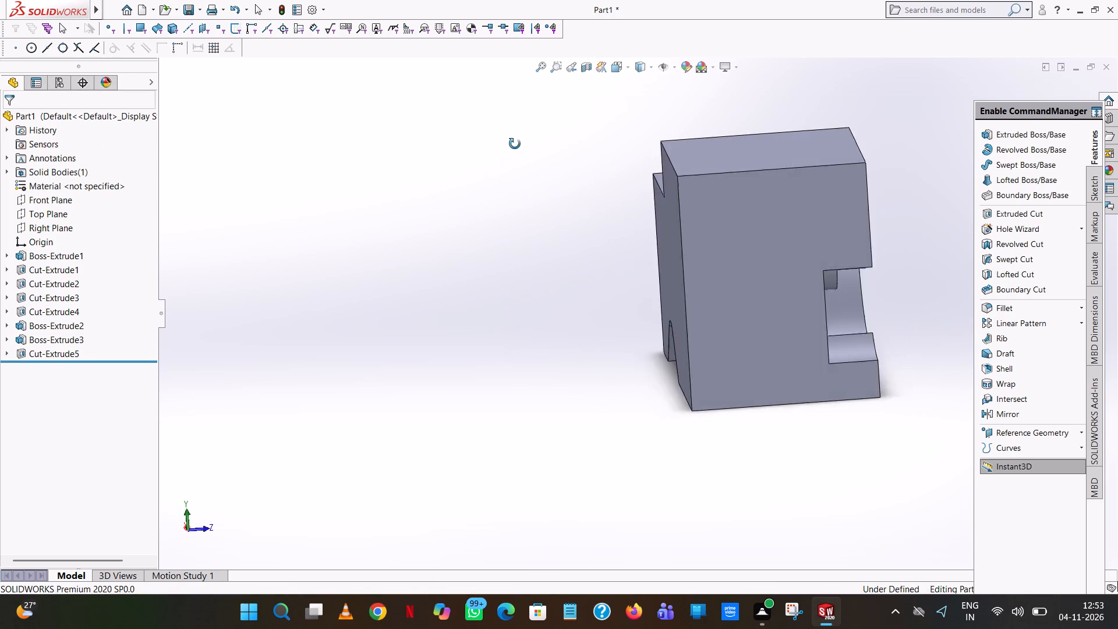
middle_click_drag(515, 144, 363, 264)
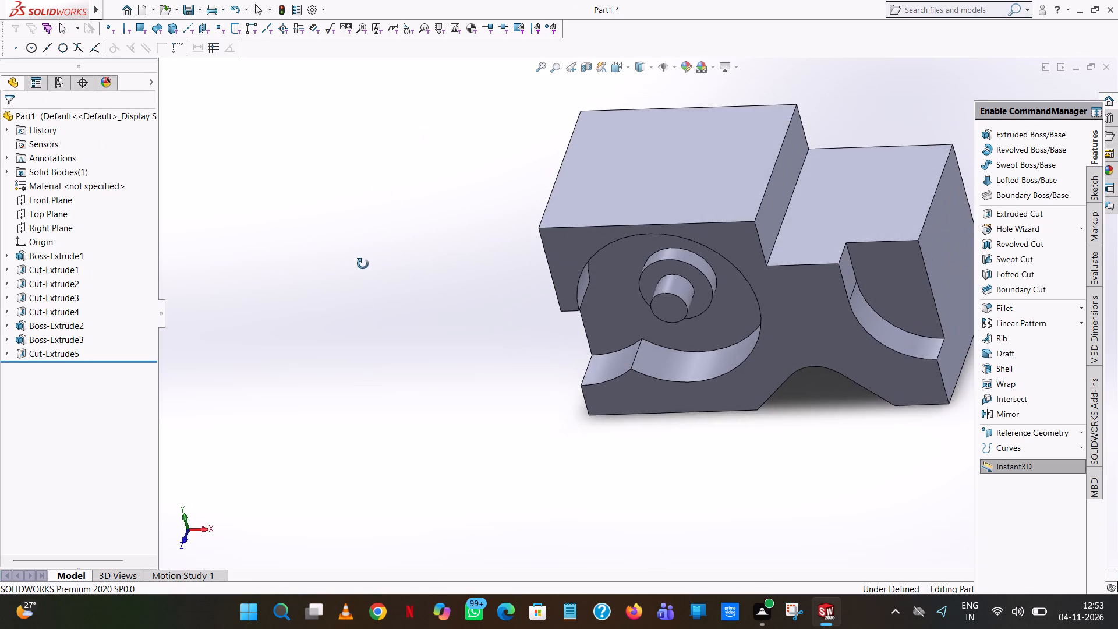
middle_click_drag(363, 264, 436, 181)
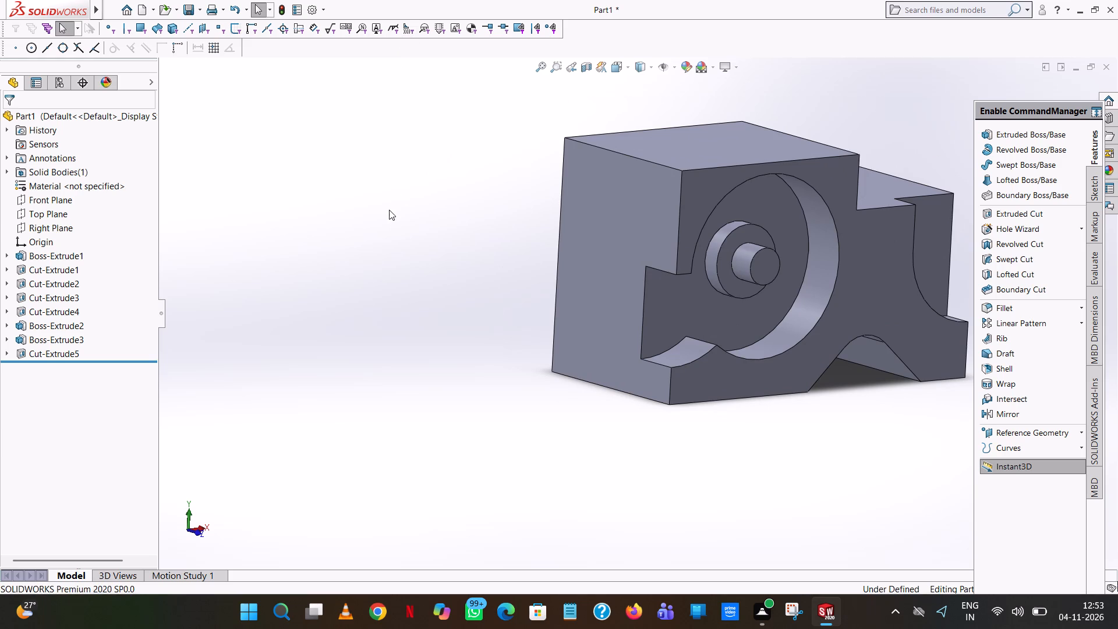
scroll(431, 215, "up", 4)
middle_click_drag(430, 215, 417, 181)
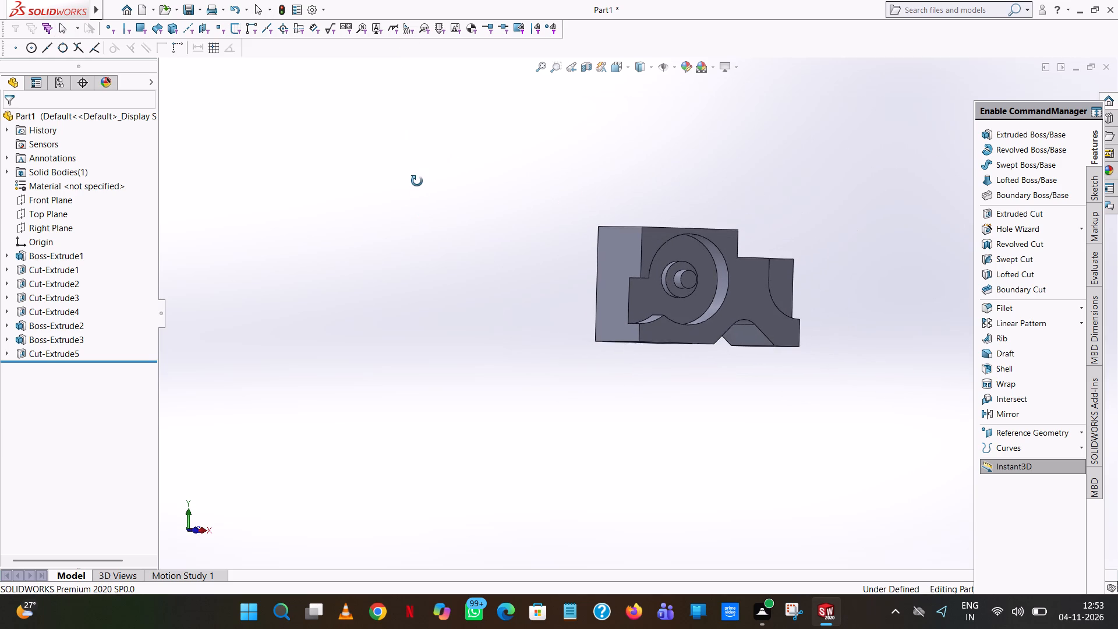
middle_click_drag(417, 181, 417, 185)
scroll(610, 270, "down", 10)
scroll(681, 278, "up", 7)
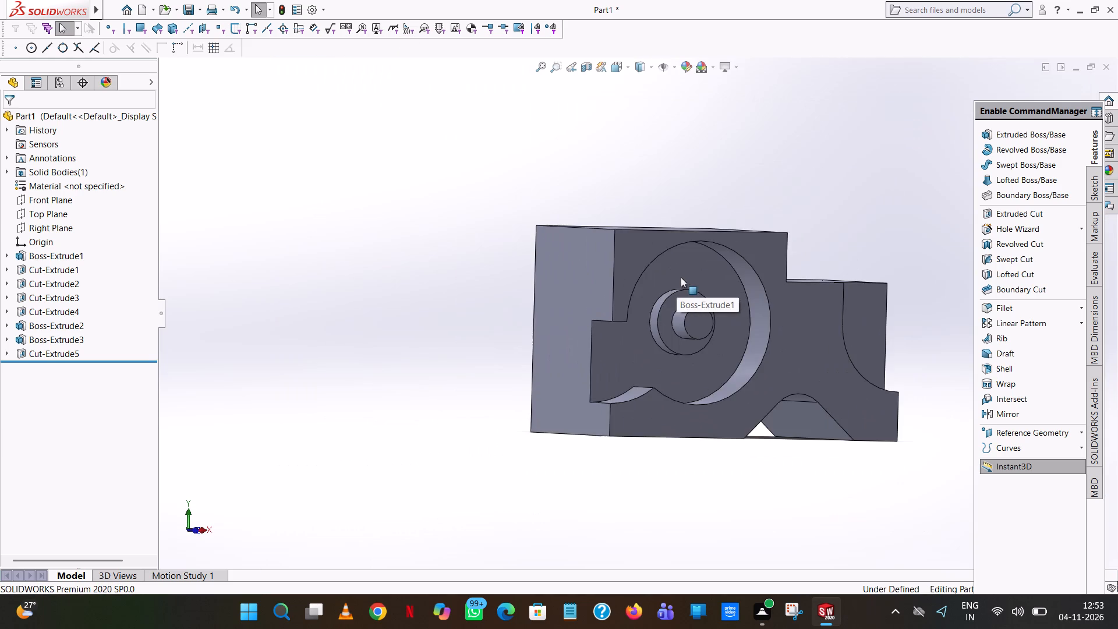
middle_click_drag(685, 284, 700, 359)
scroll(700, 345, "down", 1)
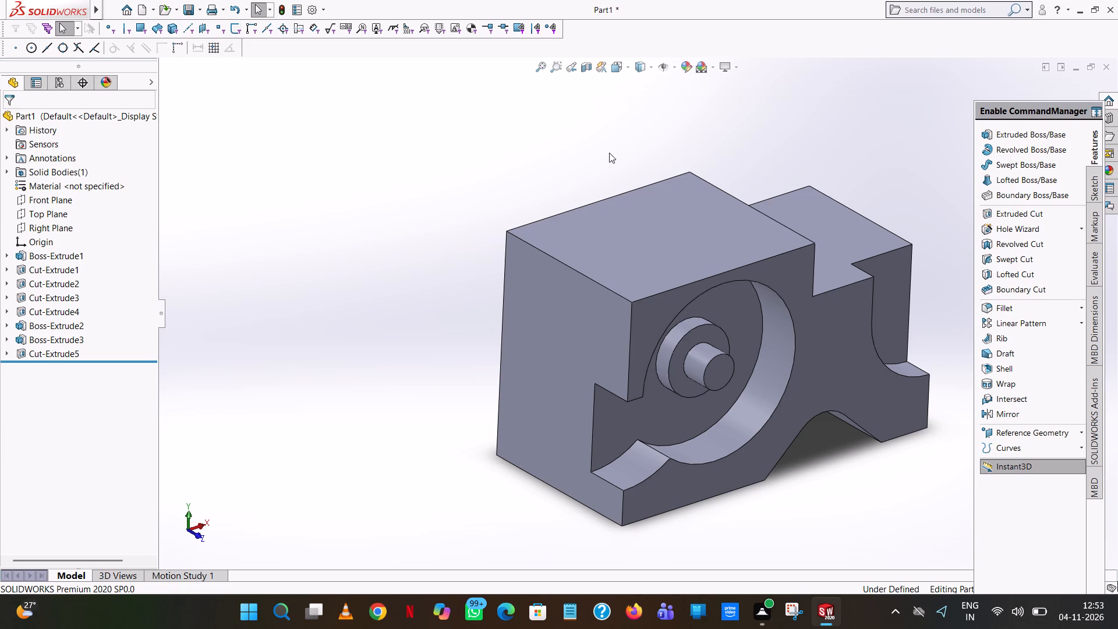
Start an extruded-cut sketch on the block's flat end face where the side cut opens, viewed square-on.
middle_click_drag(609, 153, 674, 100)
scroll(614, 123, "up", 1)
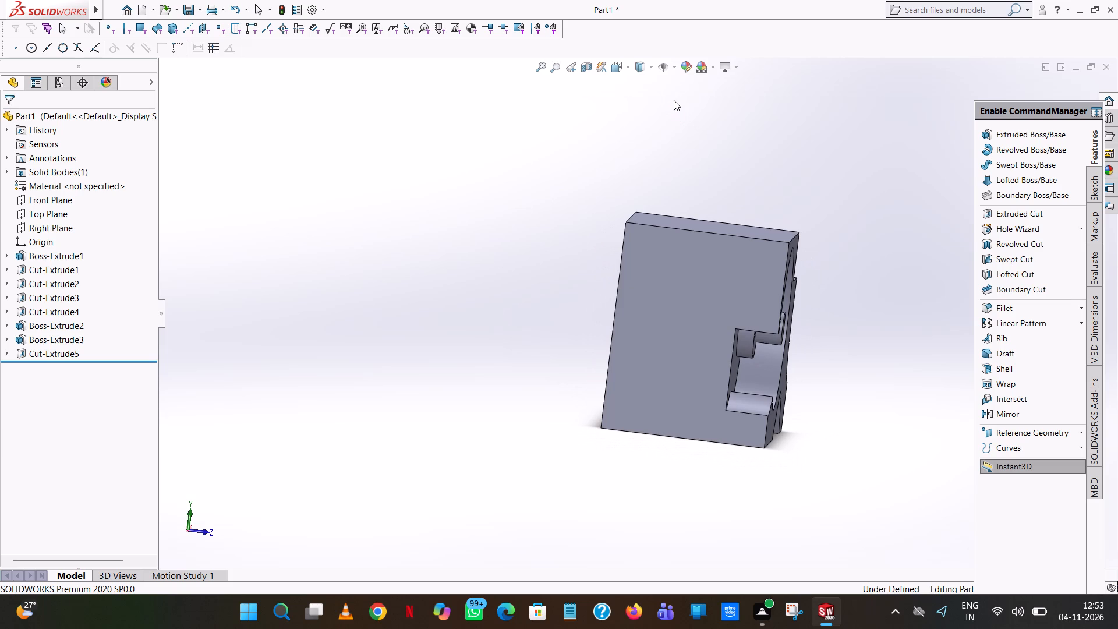
scroll(673, 101, "up", 1)
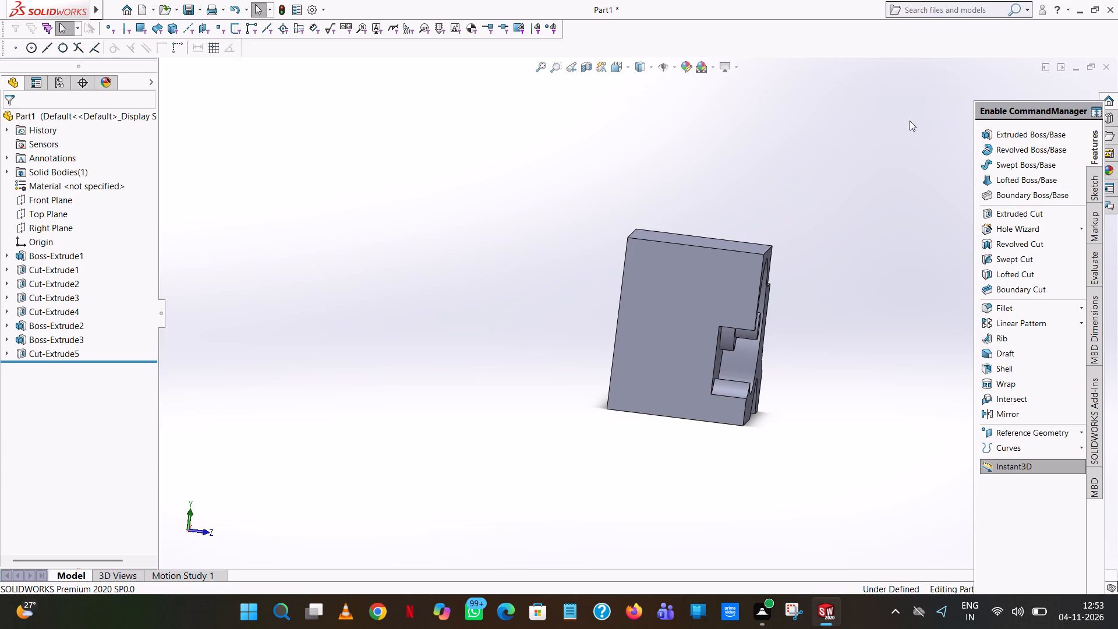
left_click(1000, 218)
left_click(638, 329)
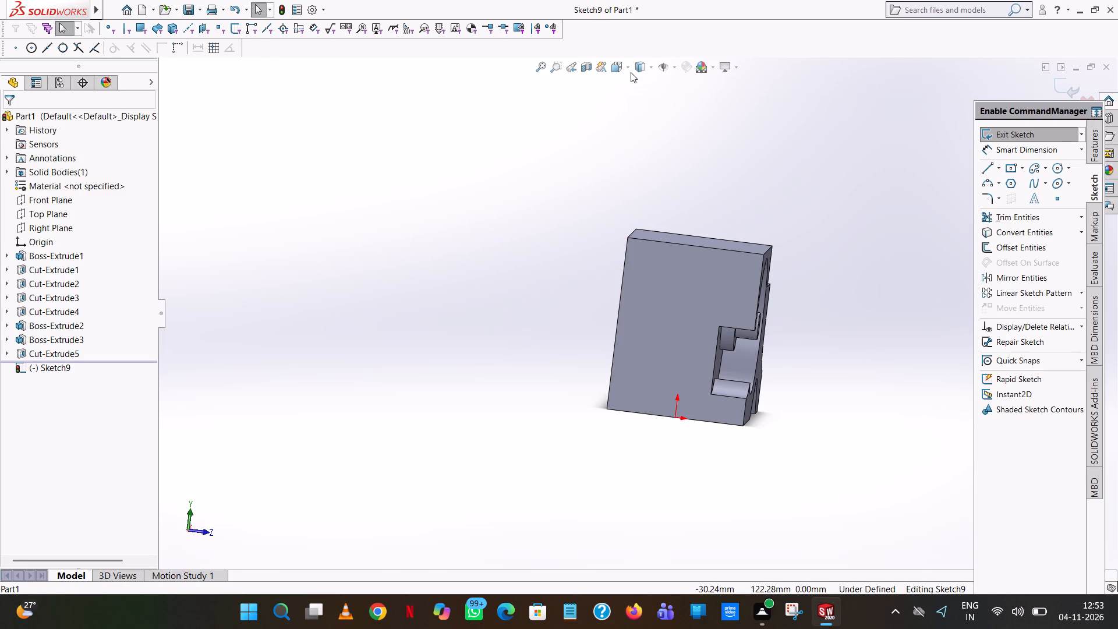
left_click(629, 68)
left_click(685, 131)
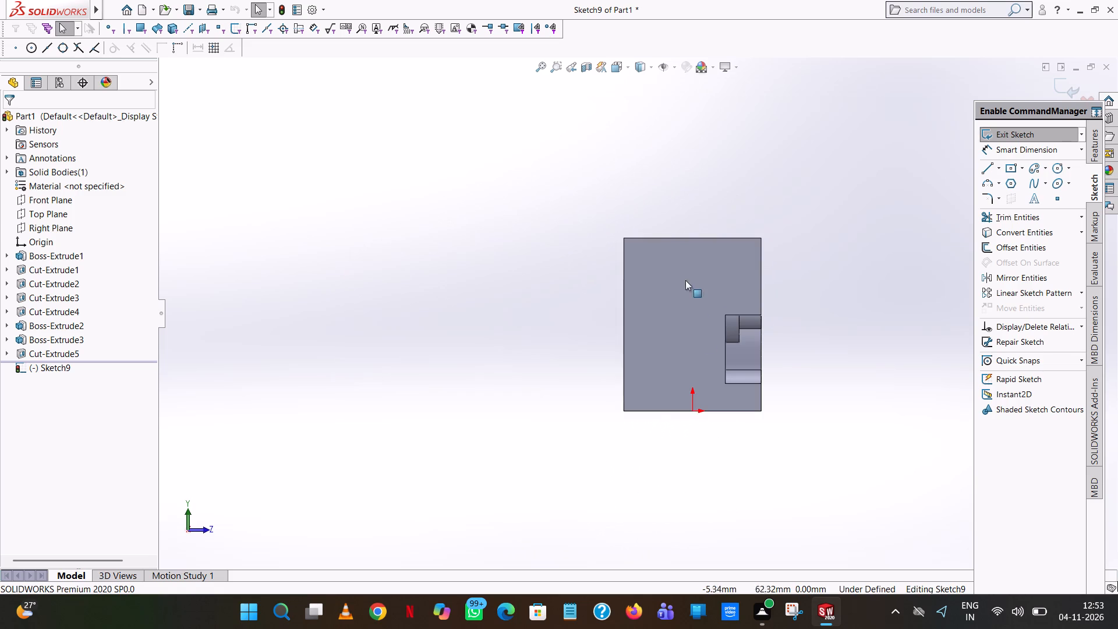
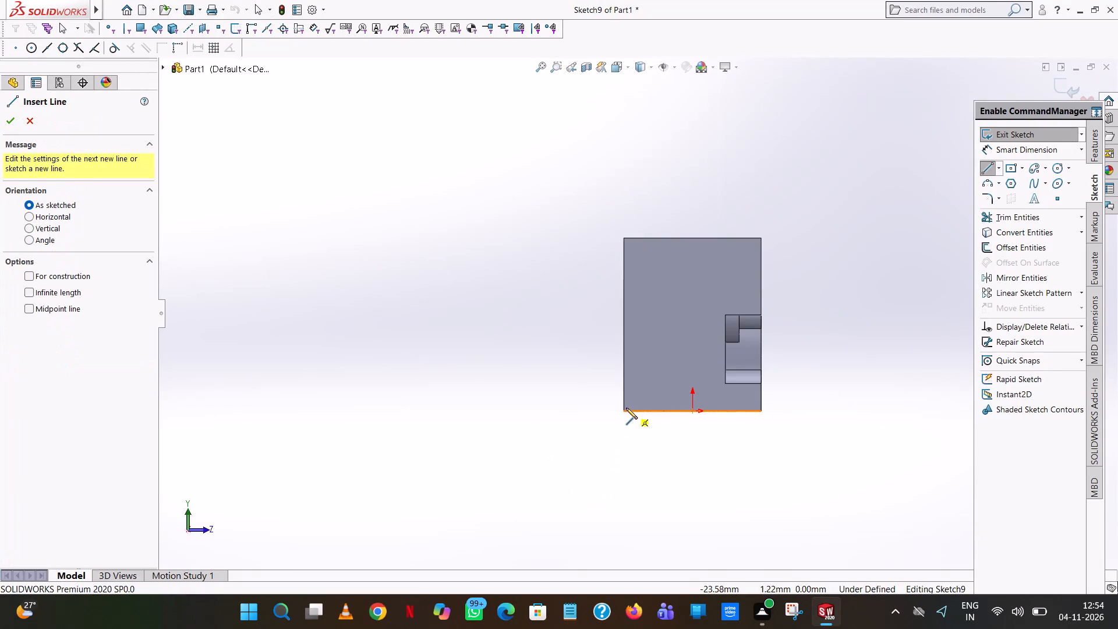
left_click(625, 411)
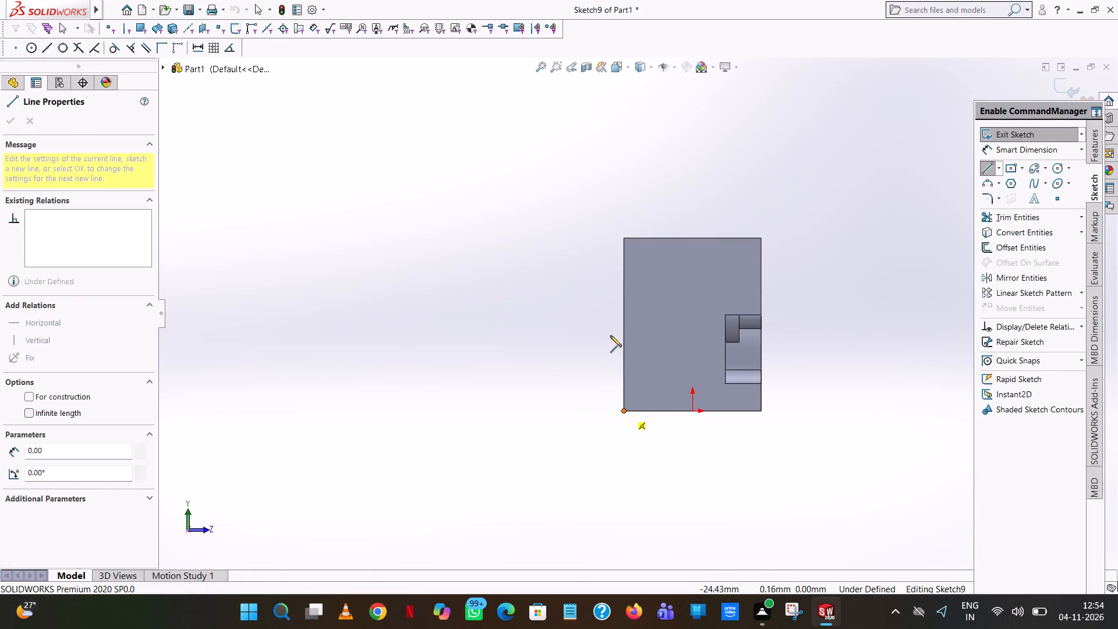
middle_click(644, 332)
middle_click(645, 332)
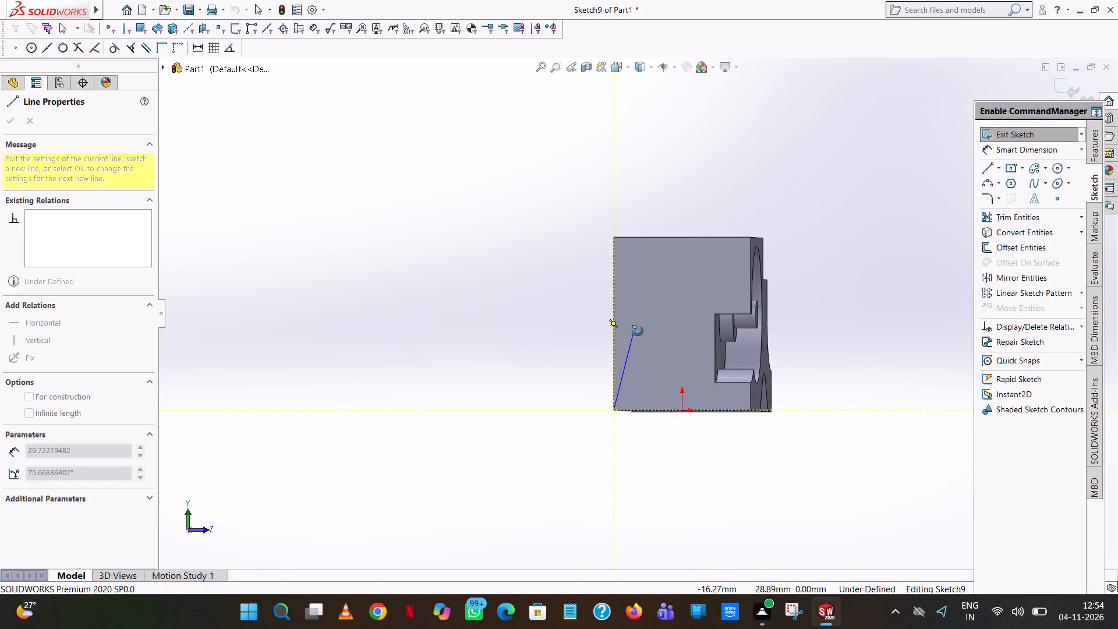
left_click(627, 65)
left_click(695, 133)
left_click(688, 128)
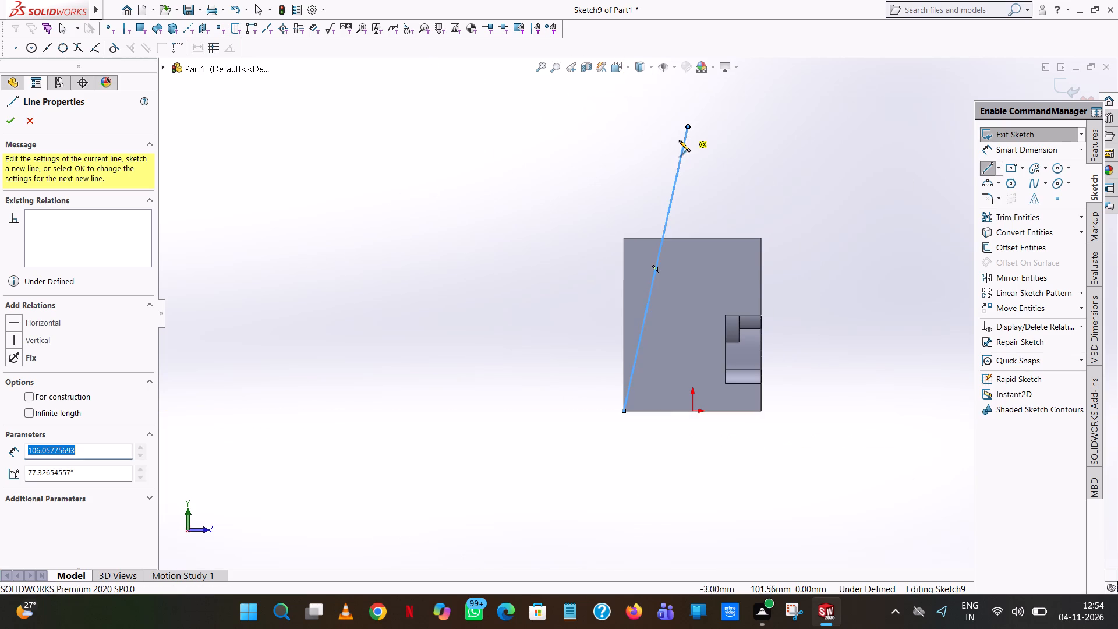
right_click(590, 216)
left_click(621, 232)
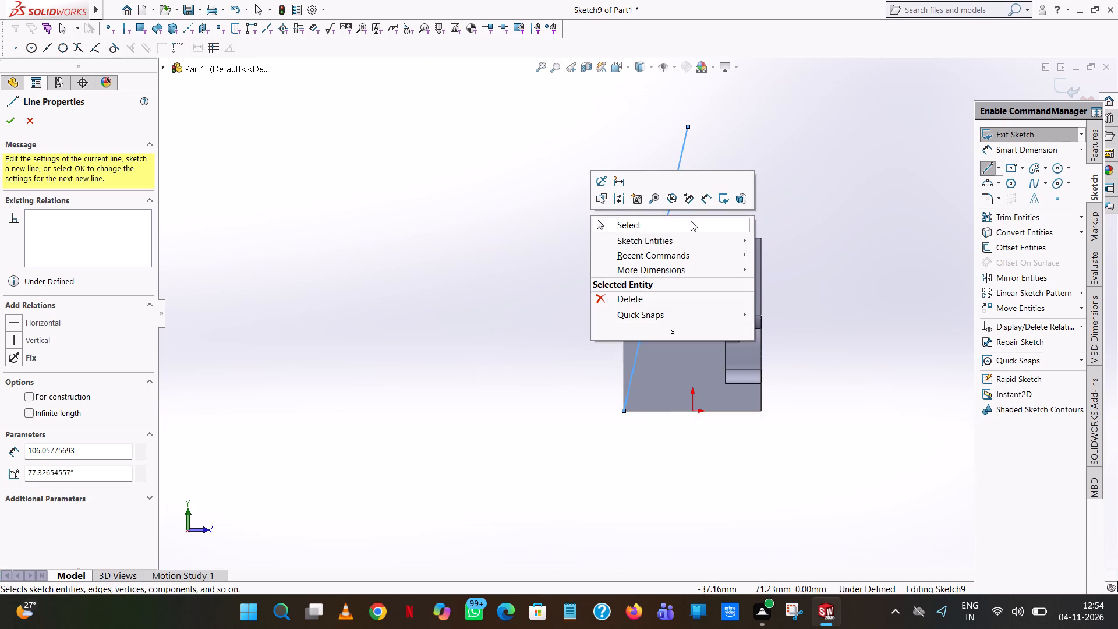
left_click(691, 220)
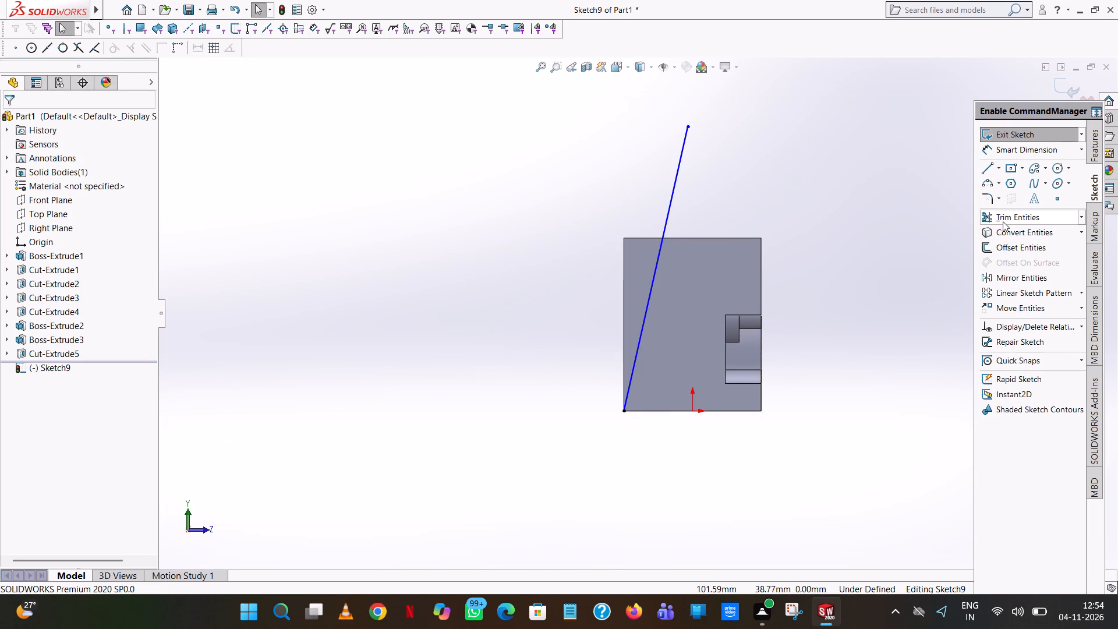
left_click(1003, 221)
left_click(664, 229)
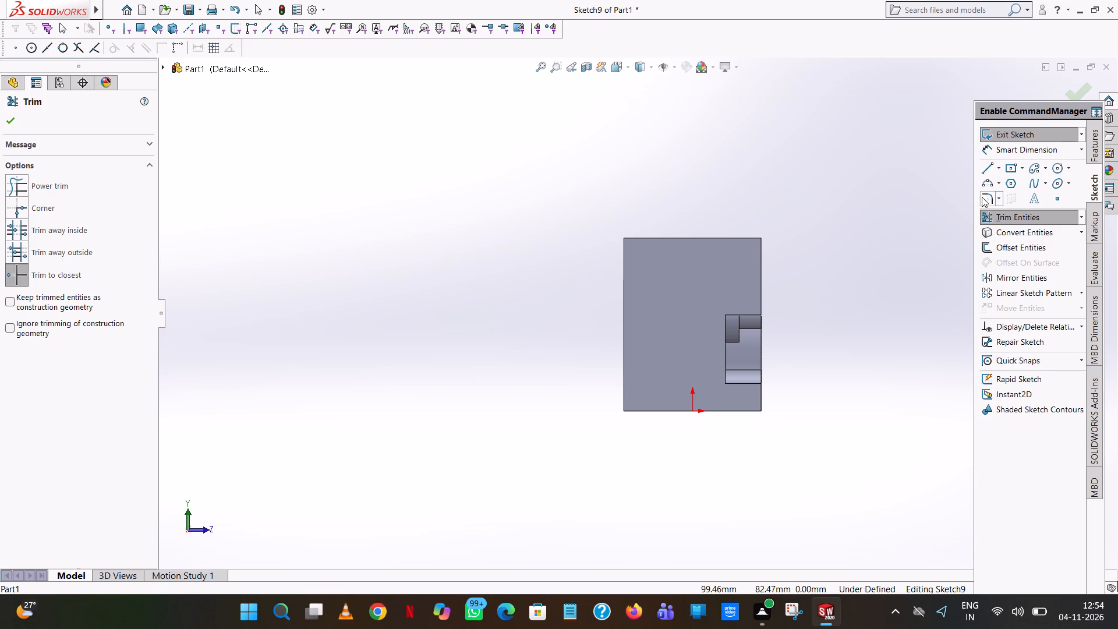
Draw a 35 mm vertical line up the face's left edge, starting at its lower-left corner.
left_click(988, 168)
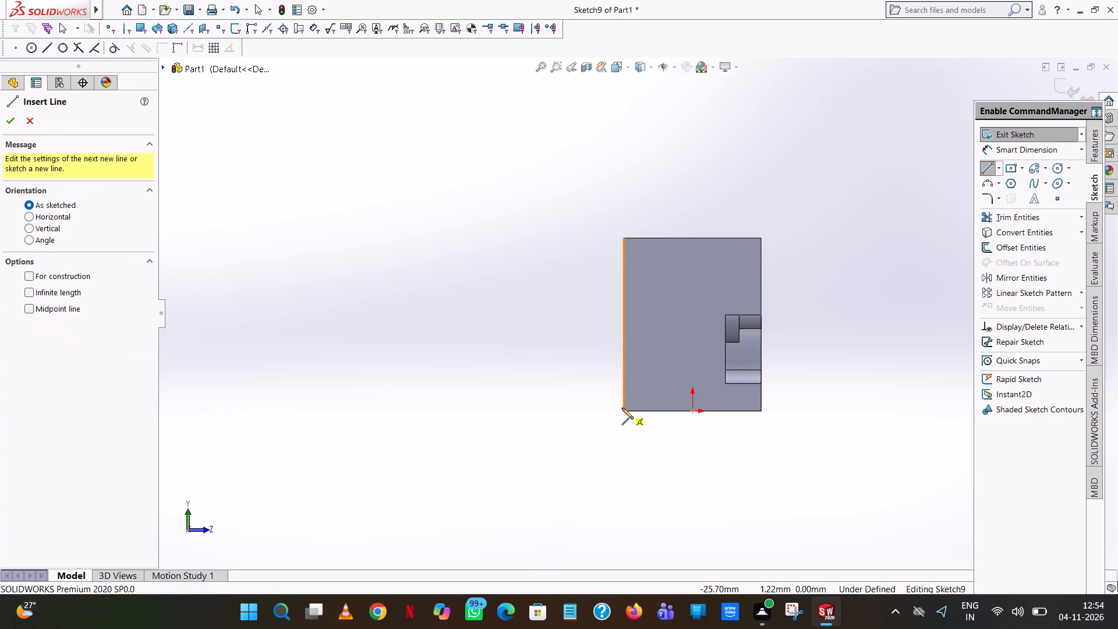
left_click(624, 411)
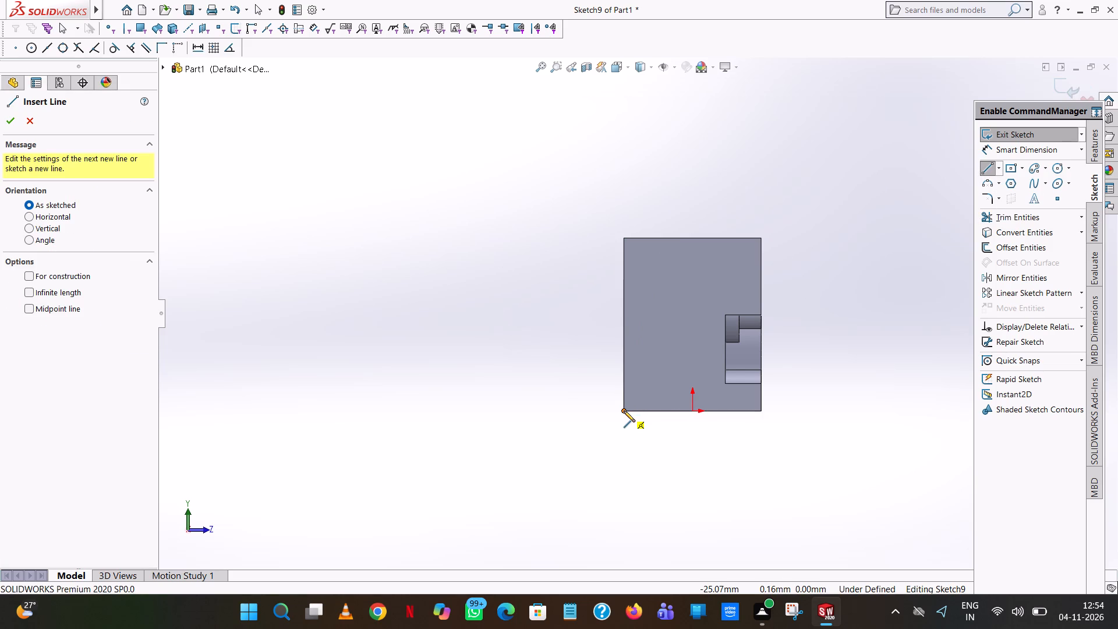
left_click(622, 252)
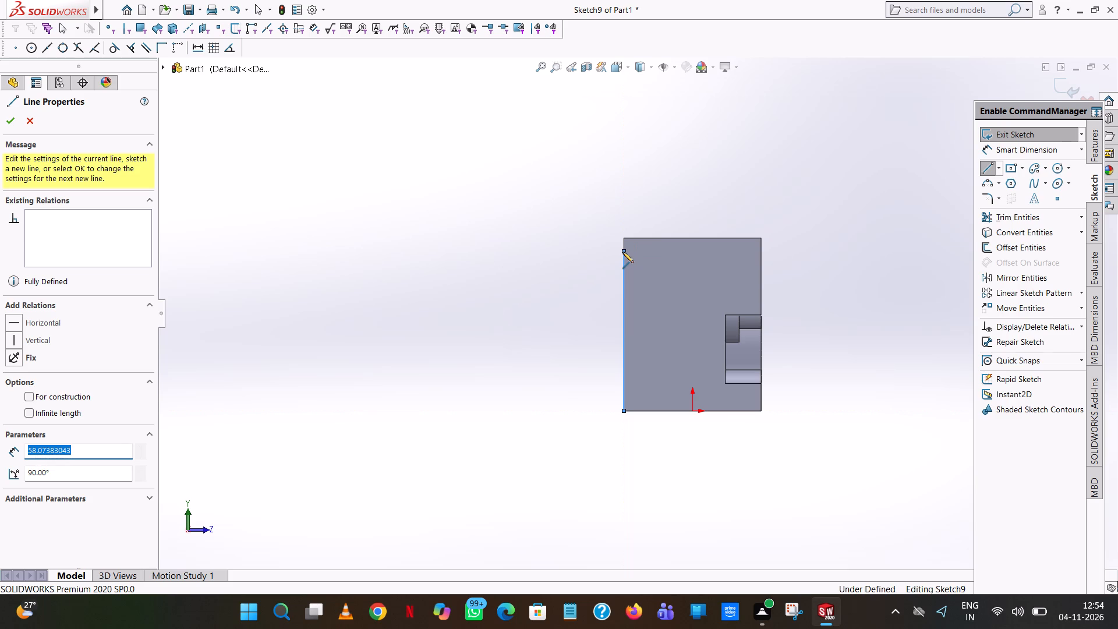
type("35")
key("Return")
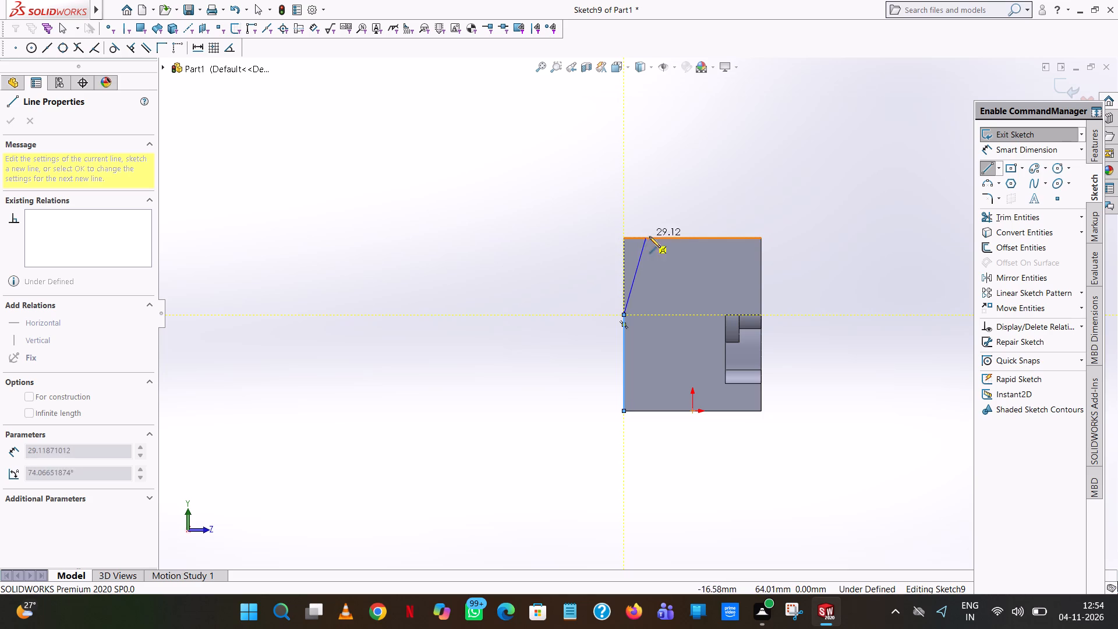
Draw a slanted line about 48 mm long from the 35 mm line's upper end past the top edge, at 90-20 = 70°.
left_click(676, 195)
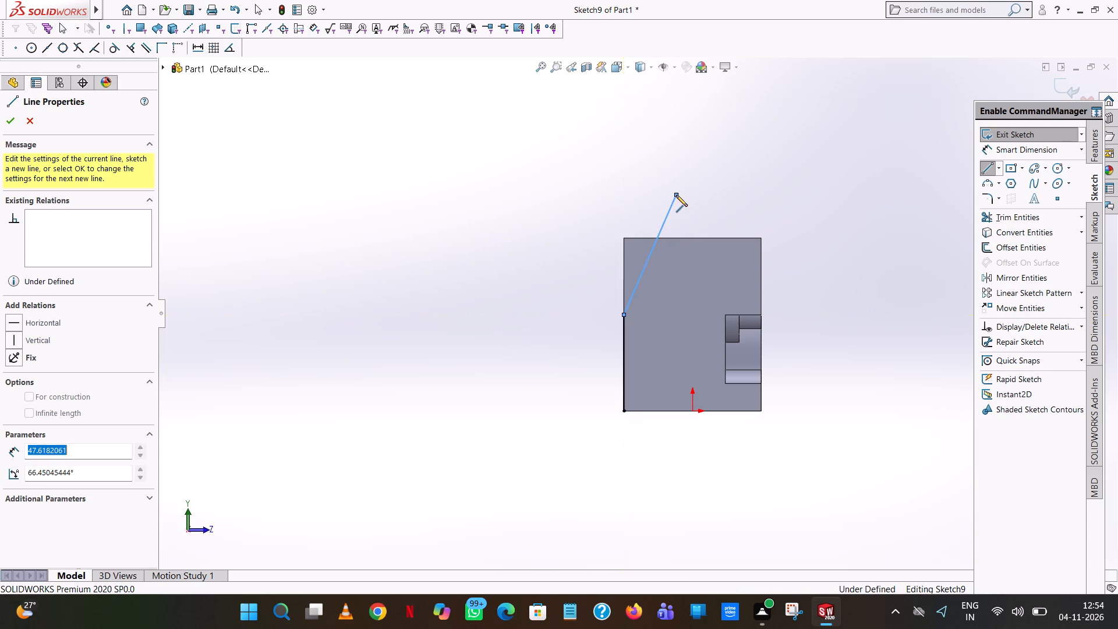
right_click(676, 195)
left_click(705, 205)
left_click(670, 205)
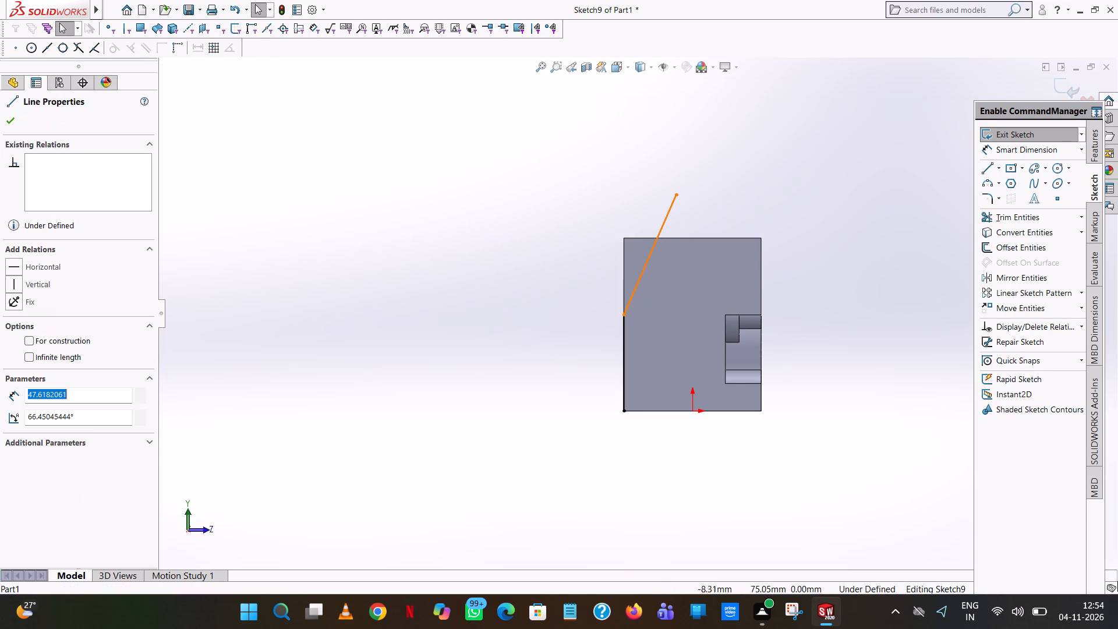
double_click(98, 409)
double_click(98, 411)
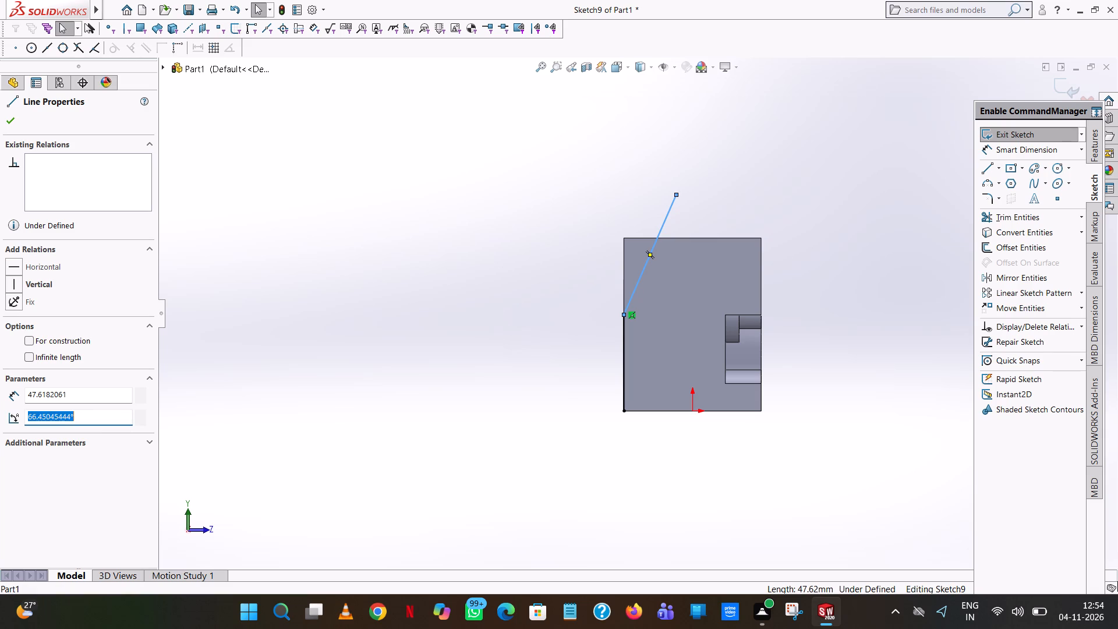
type("90-20")
key("Return")
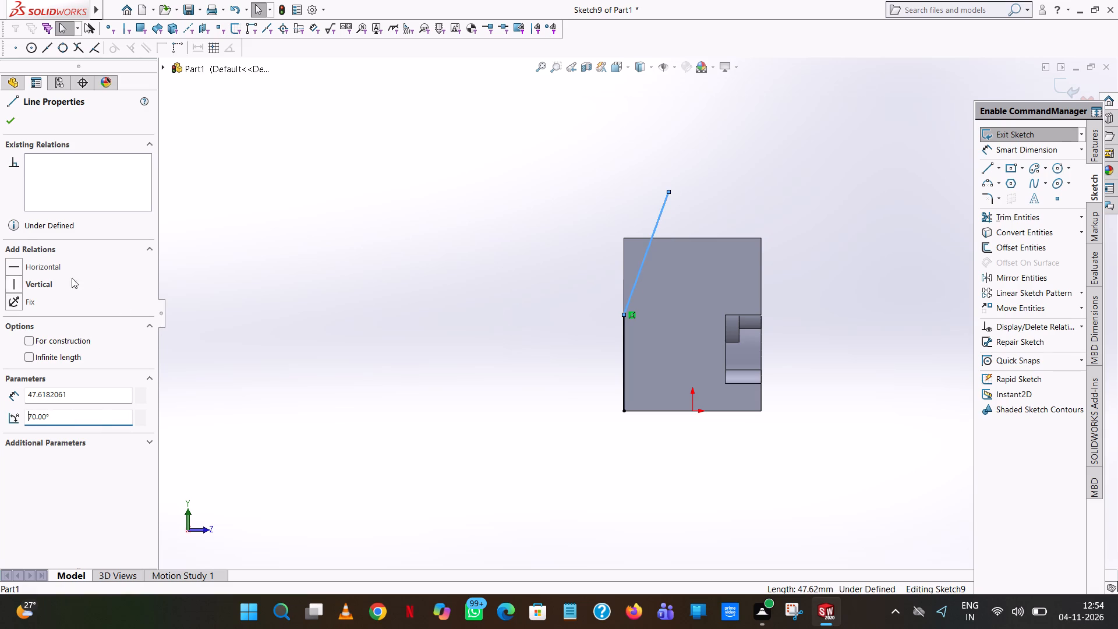
left_click(13, 120)
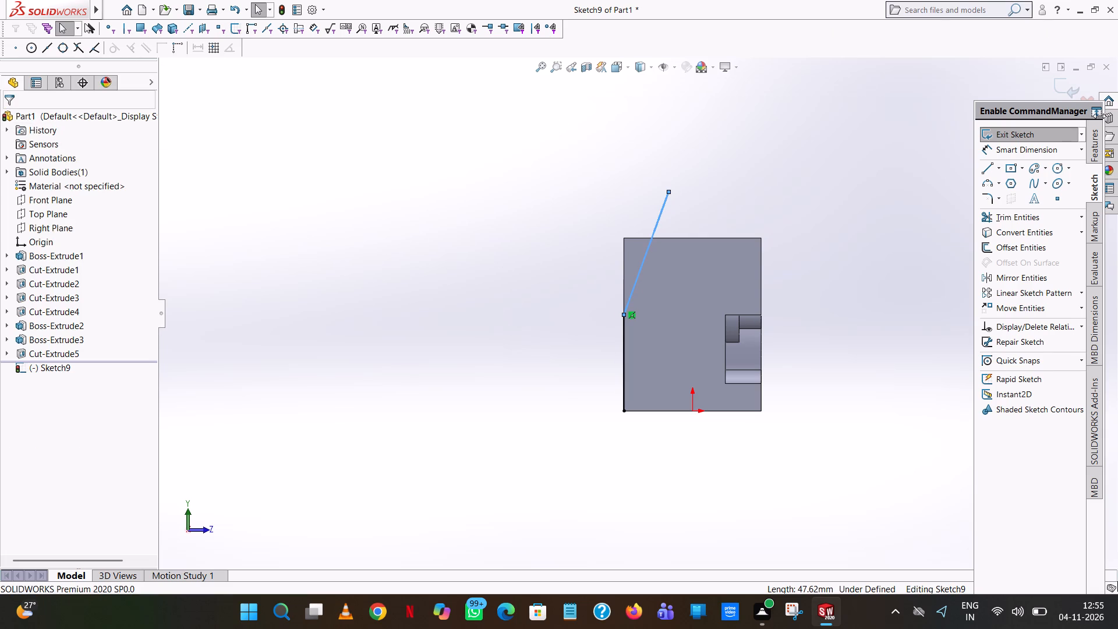
Draw lines from the slanted line's base 28 mm up to the face's corner and about 10 mm along the top edge to the slant.
left_click(986, 169)
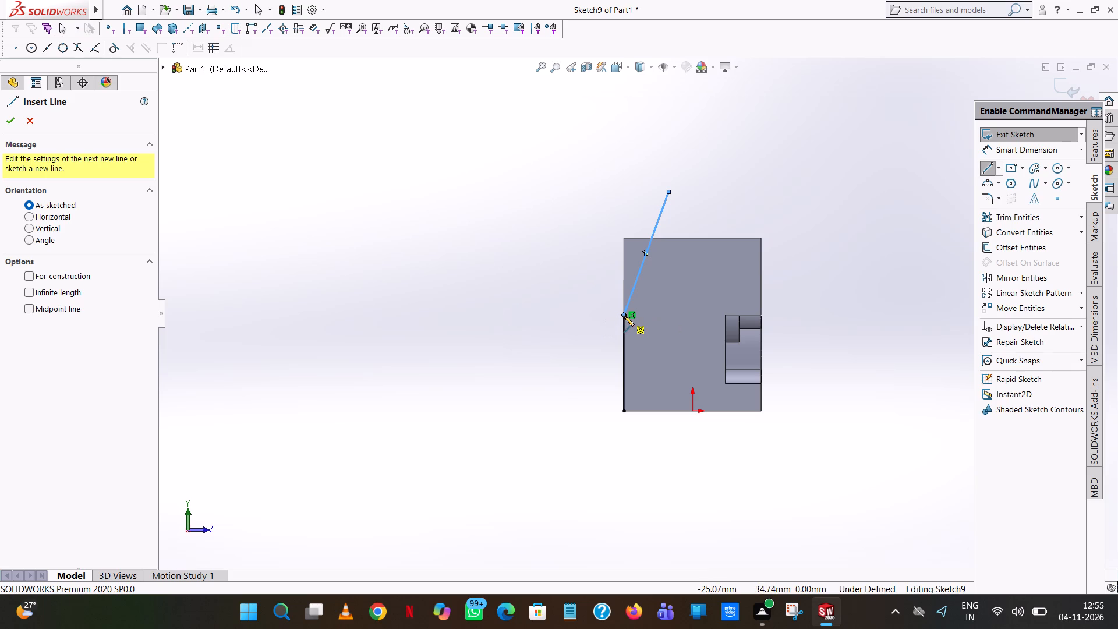
left_click(623, 316)
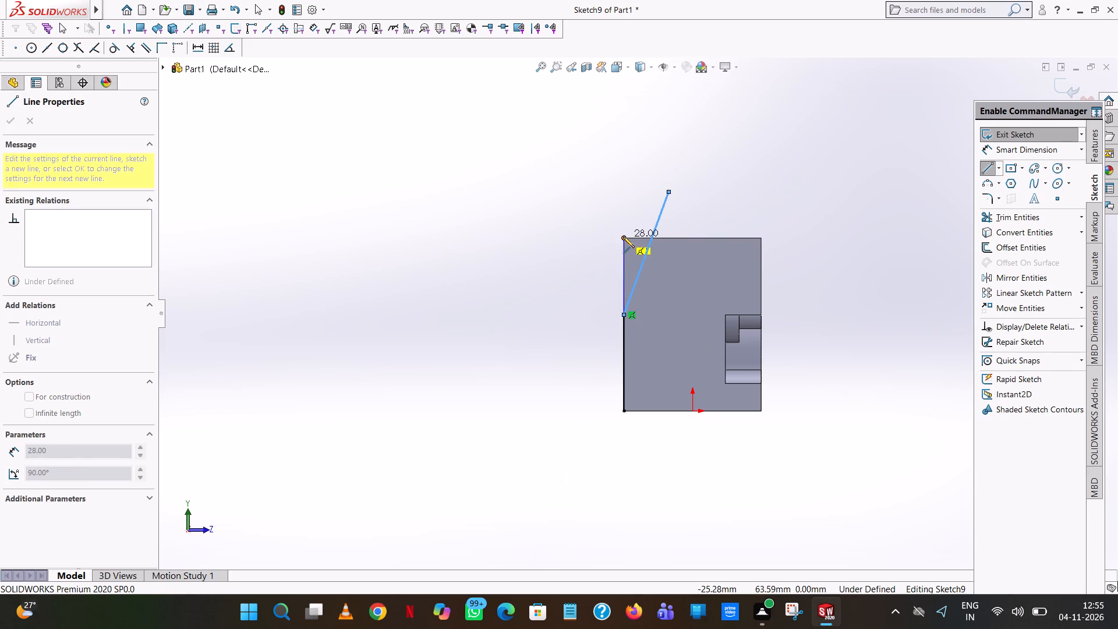
left_click(623, 236)
left_click(654, 237)
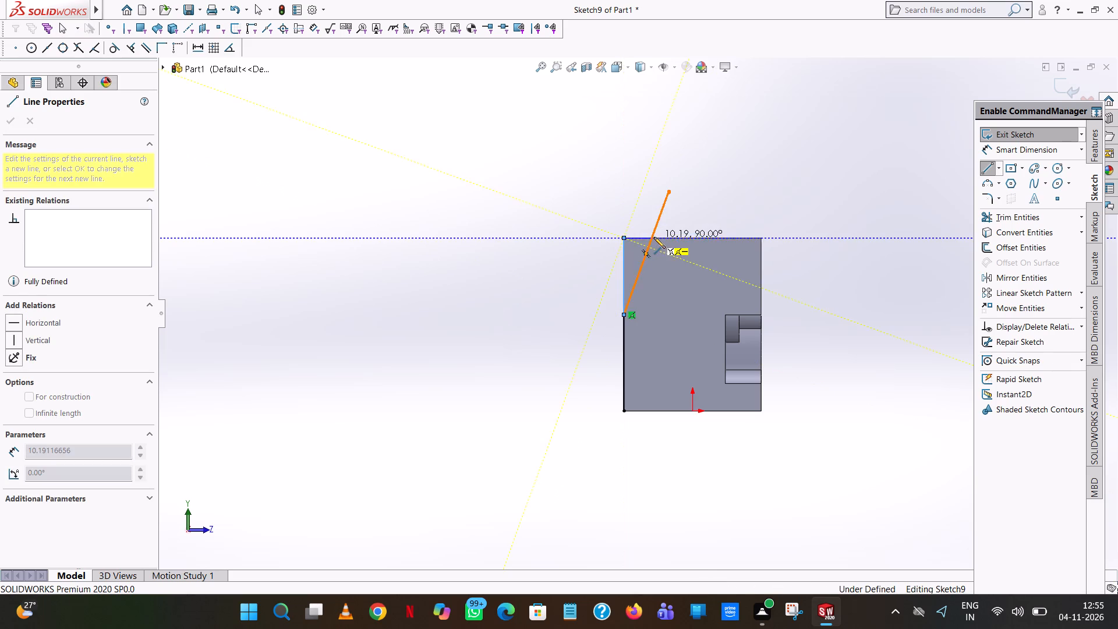
right_click(654, 237)
left_click(691, 244)
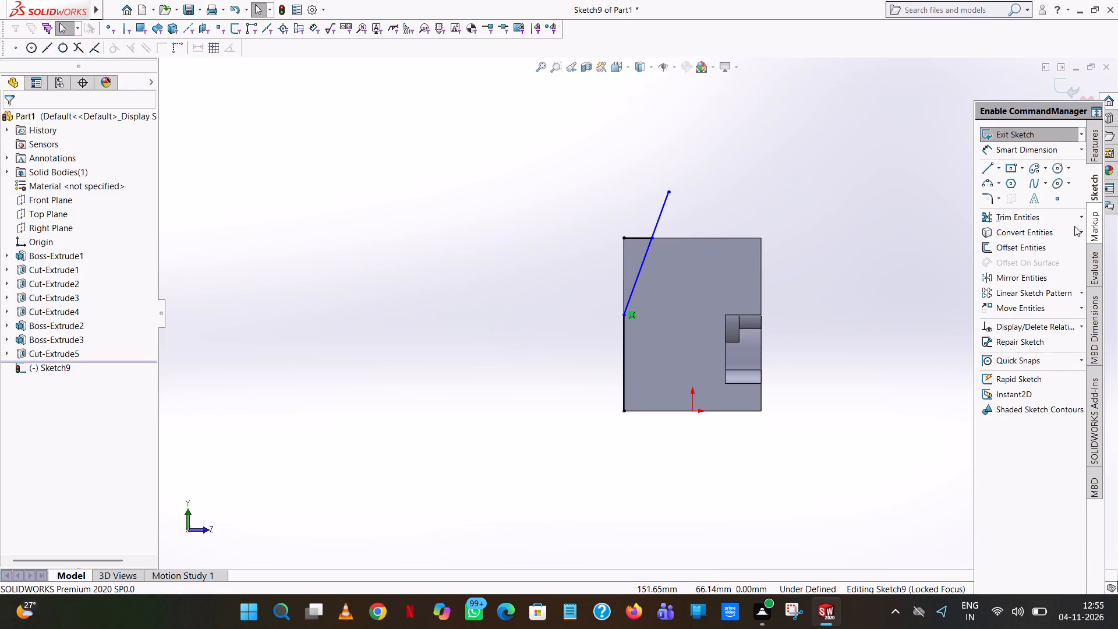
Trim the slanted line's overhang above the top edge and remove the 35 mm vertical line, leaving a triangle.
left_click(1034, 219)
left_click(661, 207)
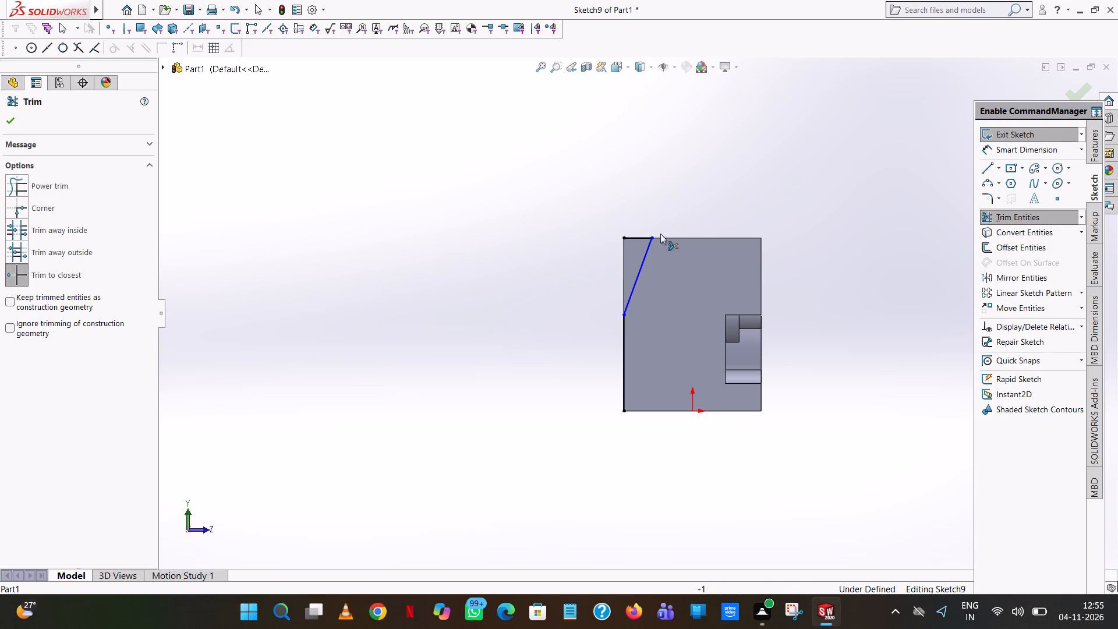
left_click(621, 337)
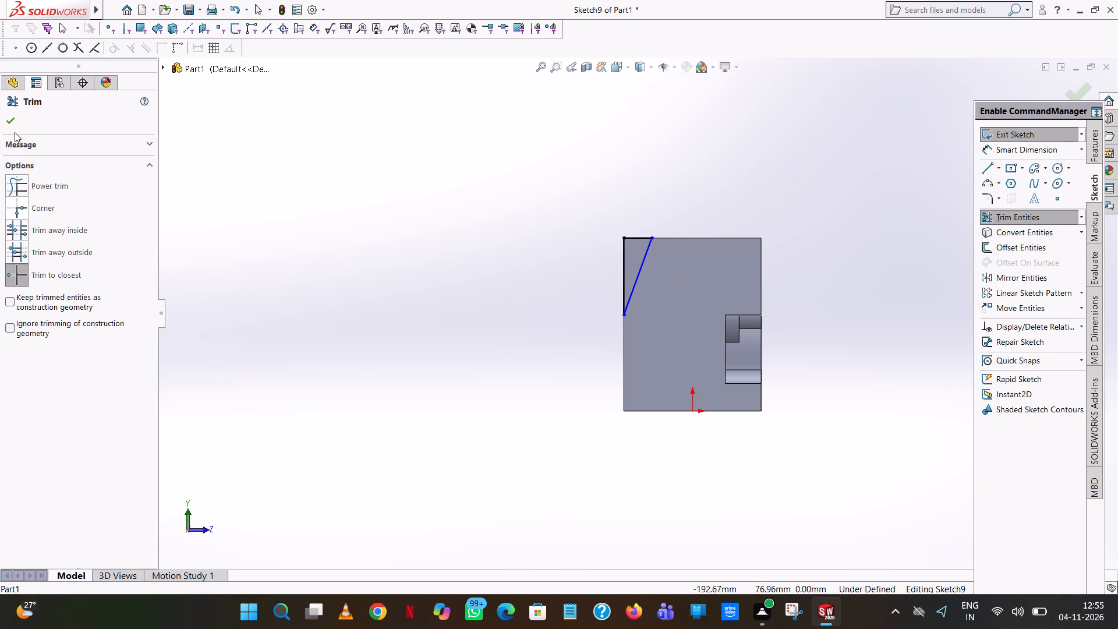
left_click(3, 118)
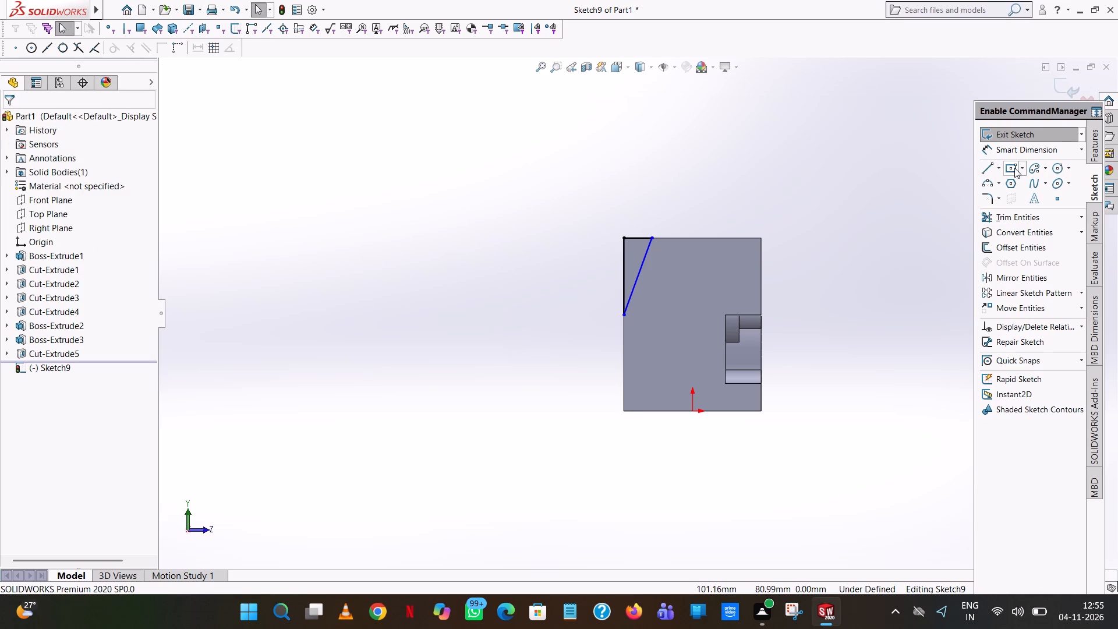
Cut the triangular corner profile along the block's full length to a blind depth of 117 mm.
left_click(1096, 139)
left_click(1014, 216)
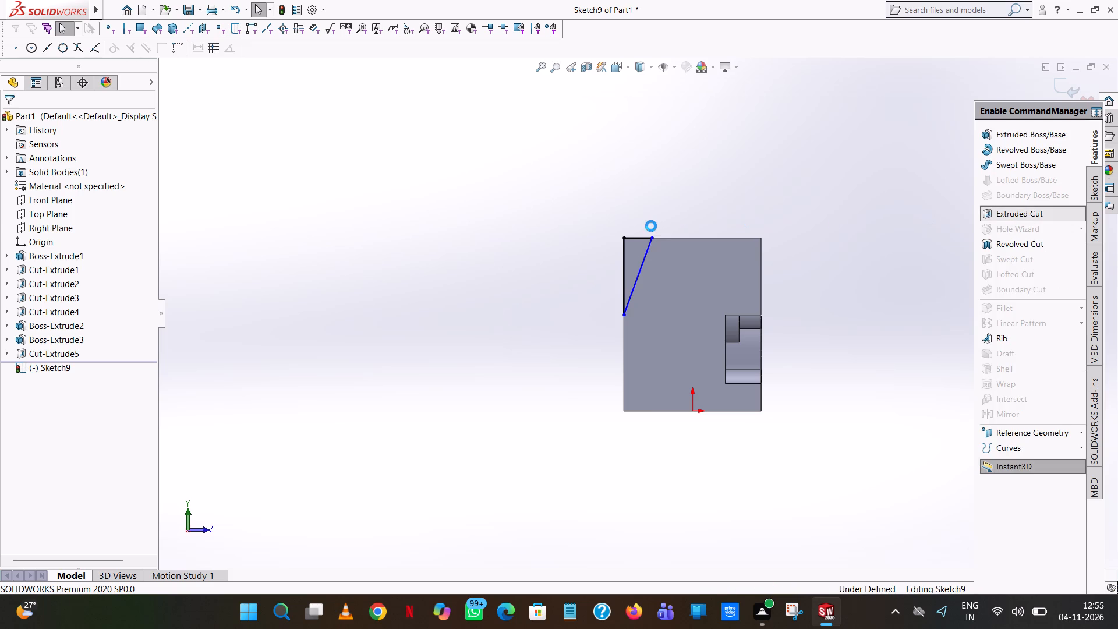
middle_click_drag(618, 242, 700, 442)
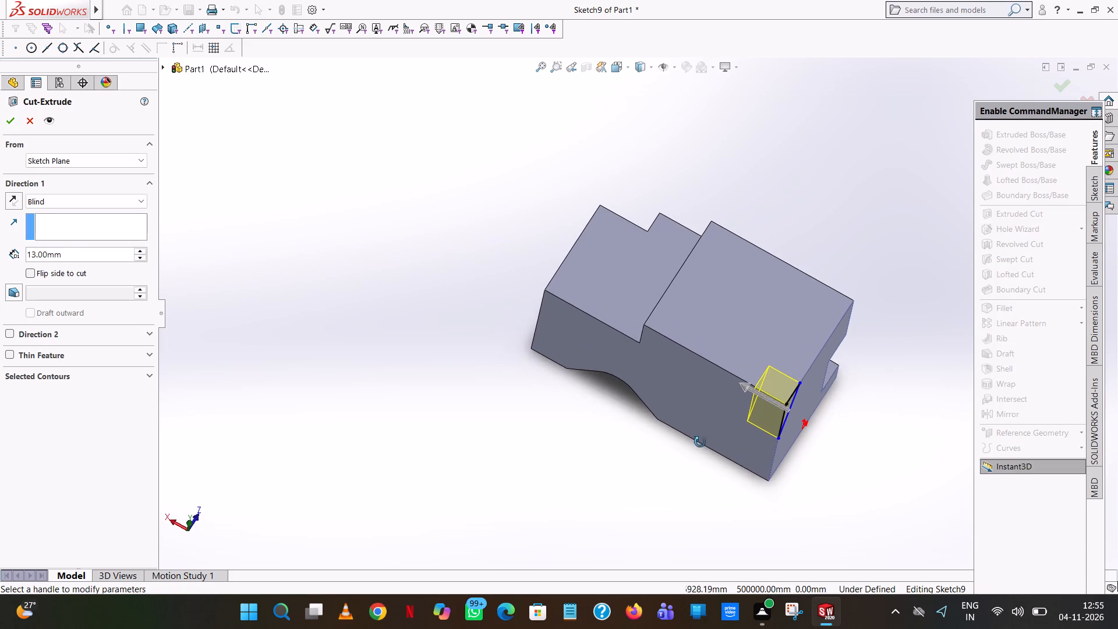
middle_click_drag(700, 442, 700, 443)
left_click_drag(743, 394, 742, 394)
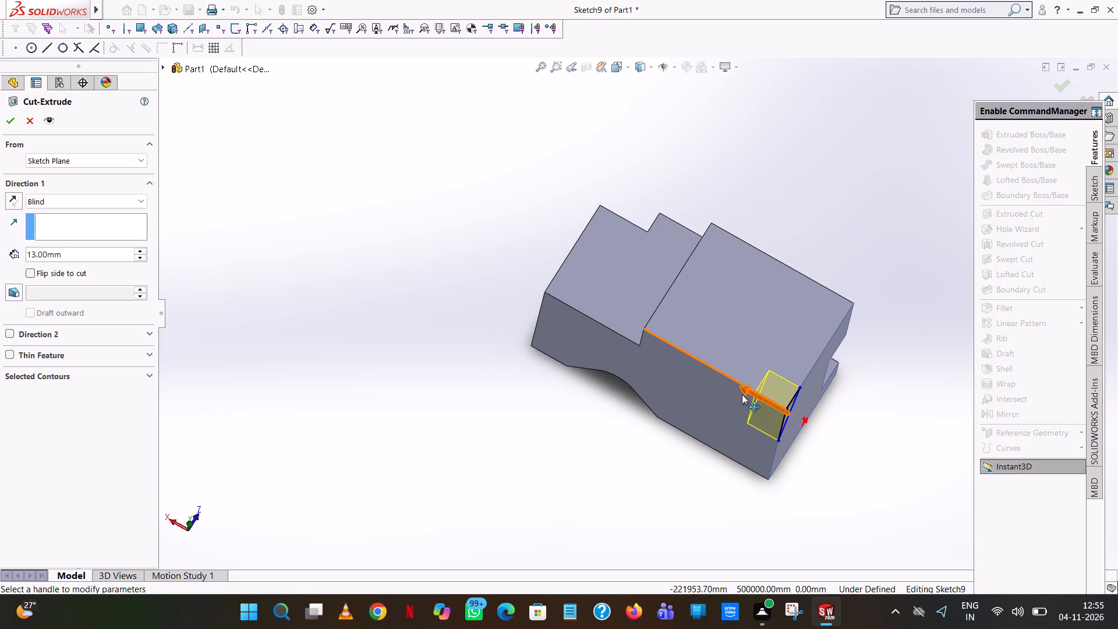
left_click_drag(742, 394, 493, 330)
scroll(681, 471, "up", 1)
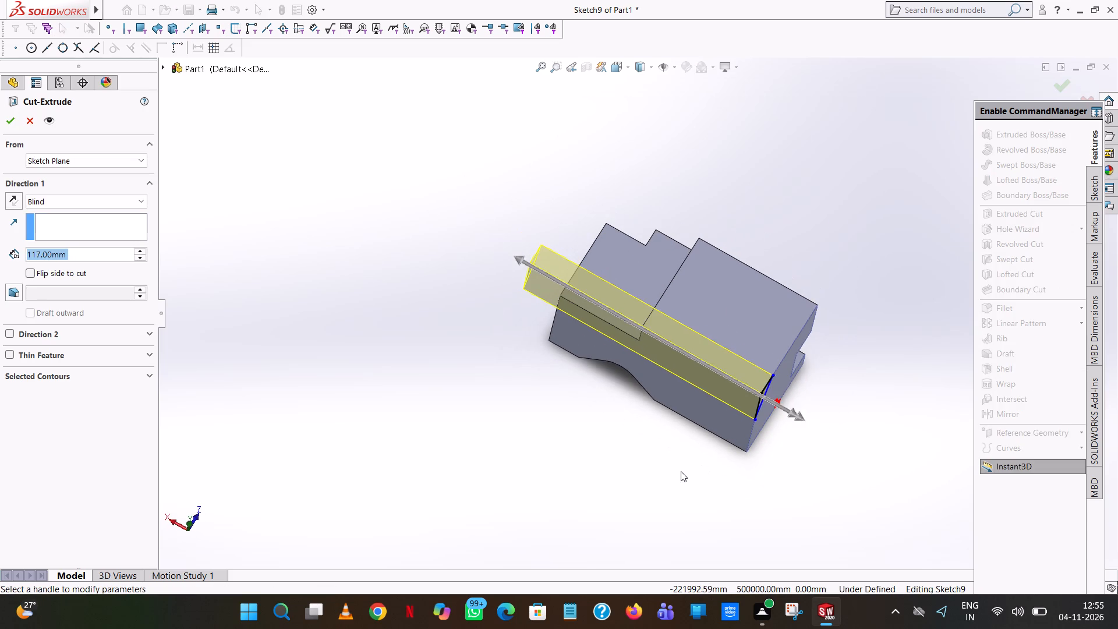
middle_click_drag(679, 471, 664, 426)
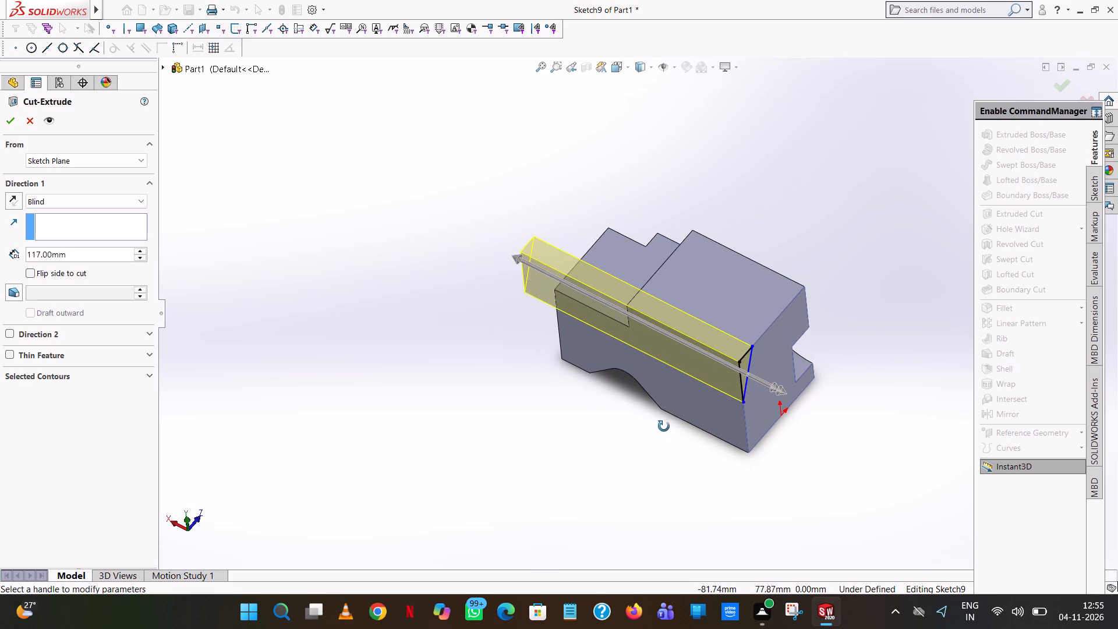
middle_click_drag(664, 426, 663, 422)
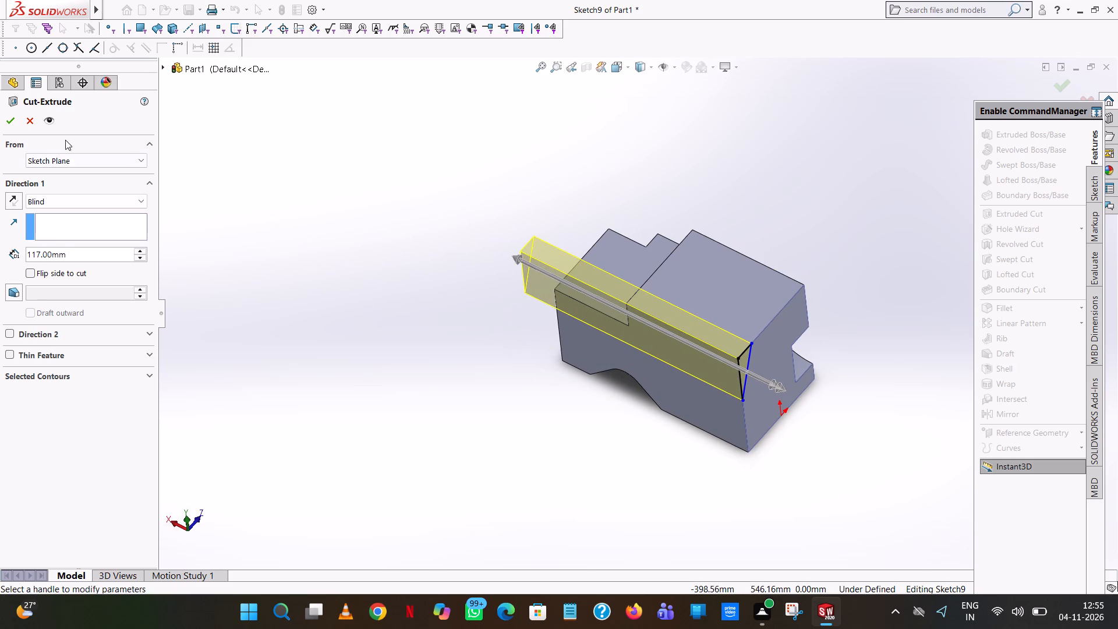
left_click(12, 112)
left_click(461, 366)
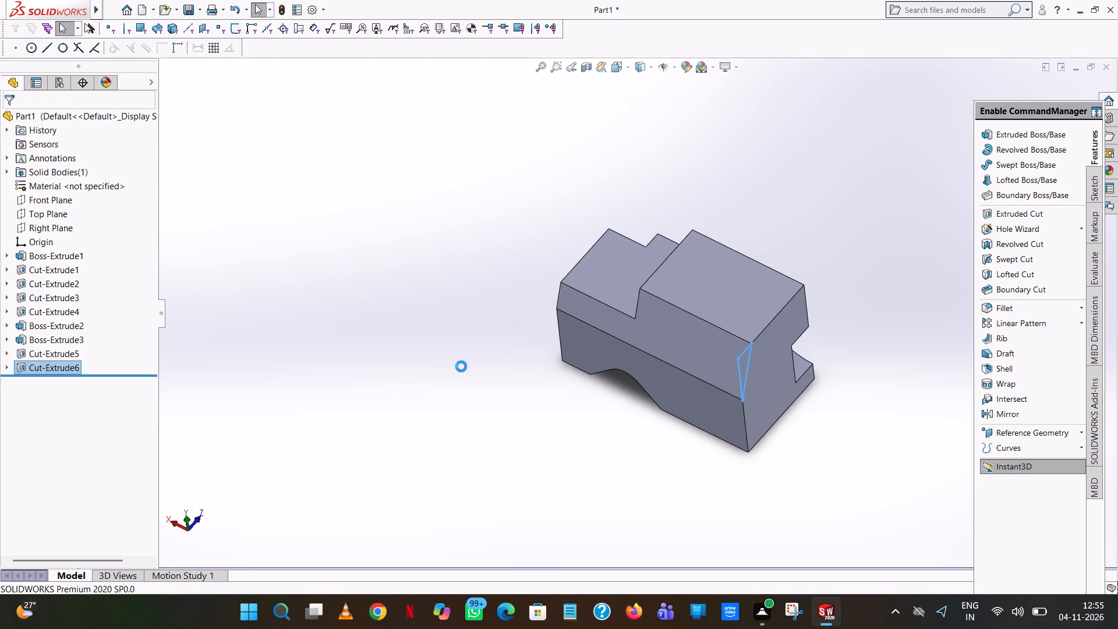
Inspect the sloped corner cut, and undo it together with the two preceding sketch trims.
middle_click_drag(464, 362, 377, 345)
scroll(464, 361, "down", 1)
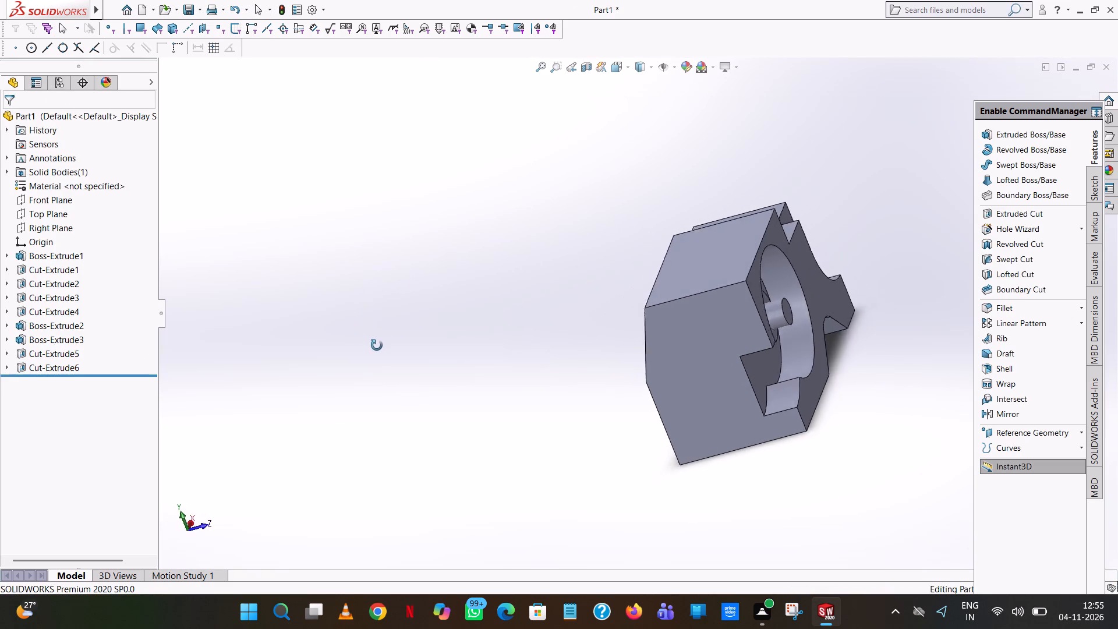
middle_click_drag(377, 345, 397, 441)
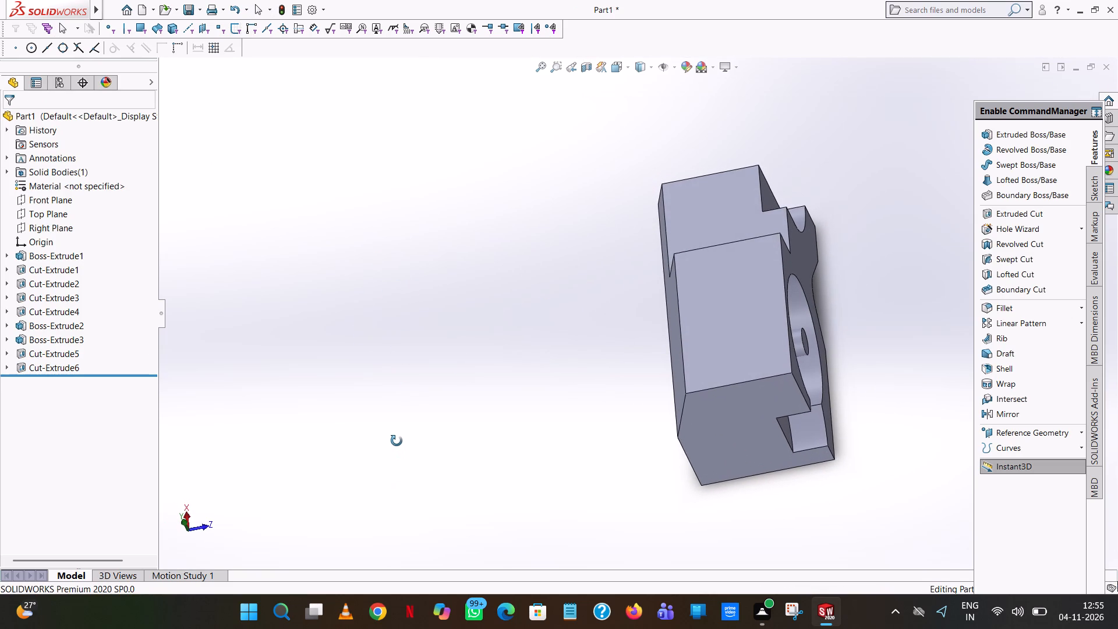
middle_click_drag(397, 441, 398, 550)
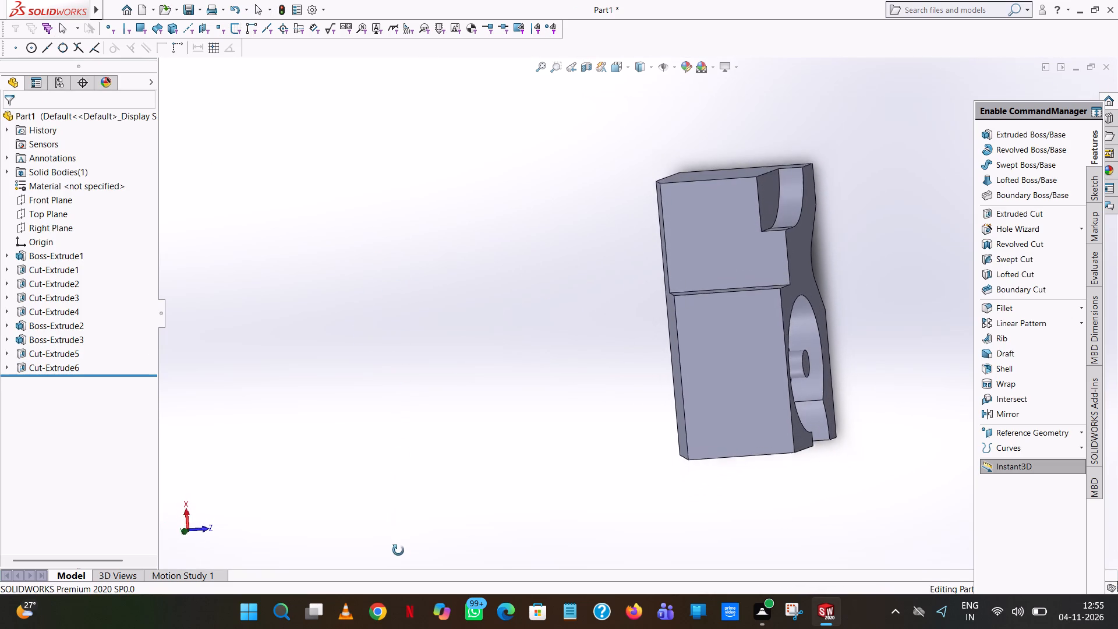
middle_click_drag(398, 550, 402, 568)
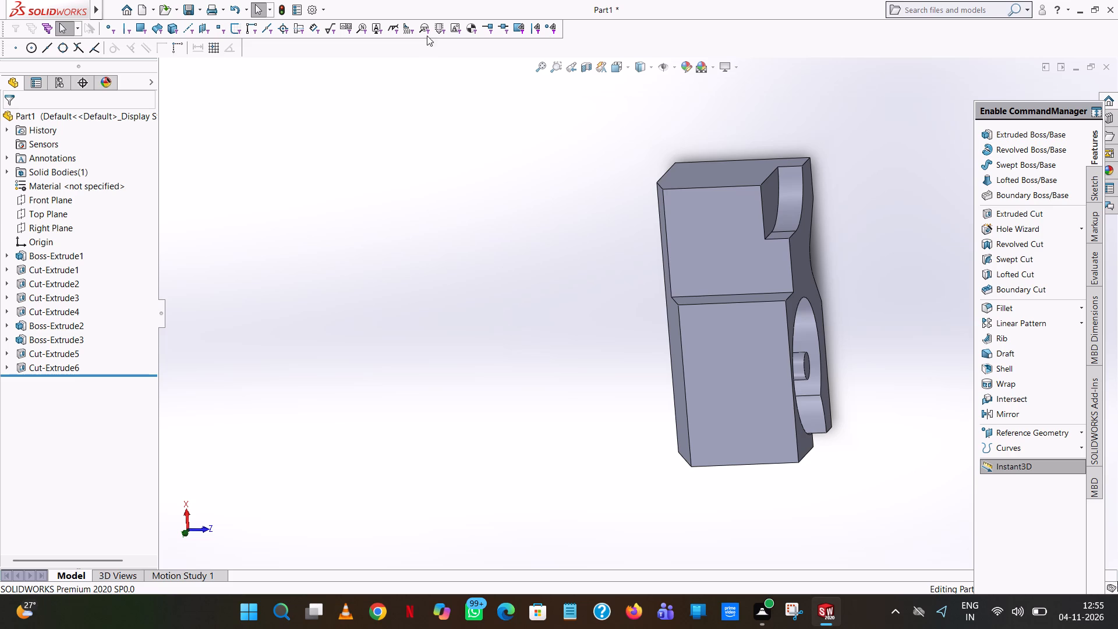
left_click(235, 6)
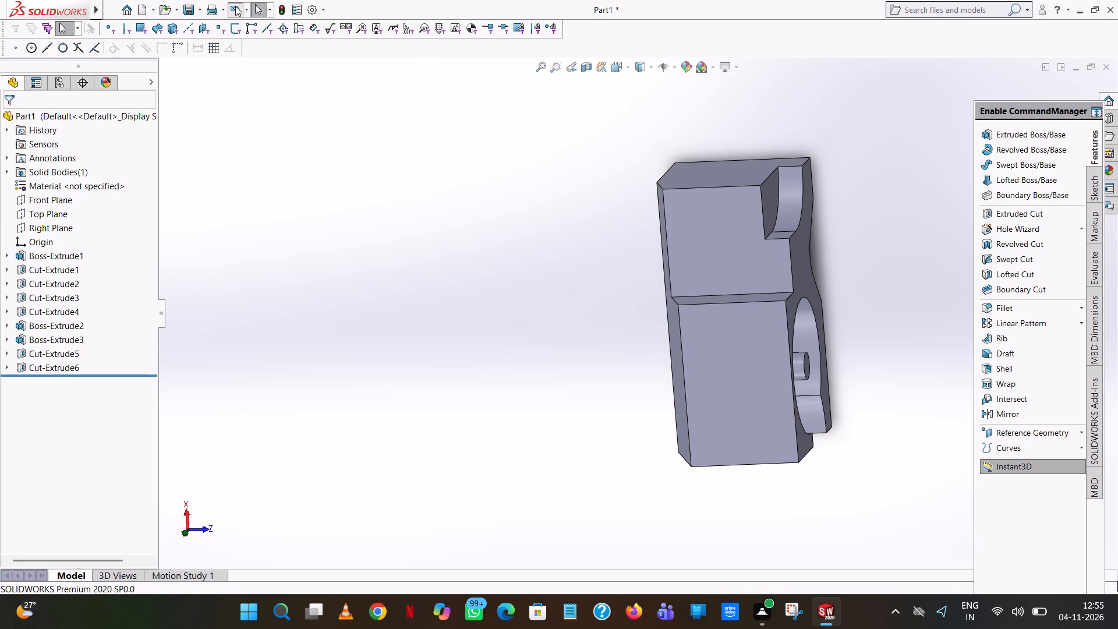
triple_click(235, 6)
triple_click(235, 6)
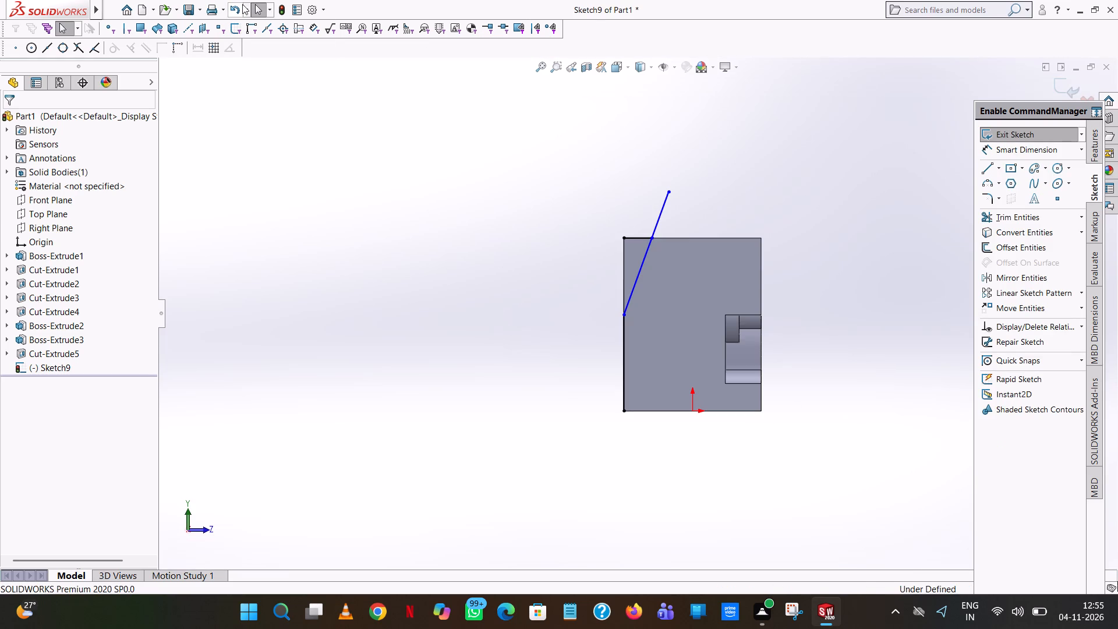
Trim away the slanted line, the short top-edge line and both vertical line pieces, and close the emptied sketch.
left_click(1036, 213)
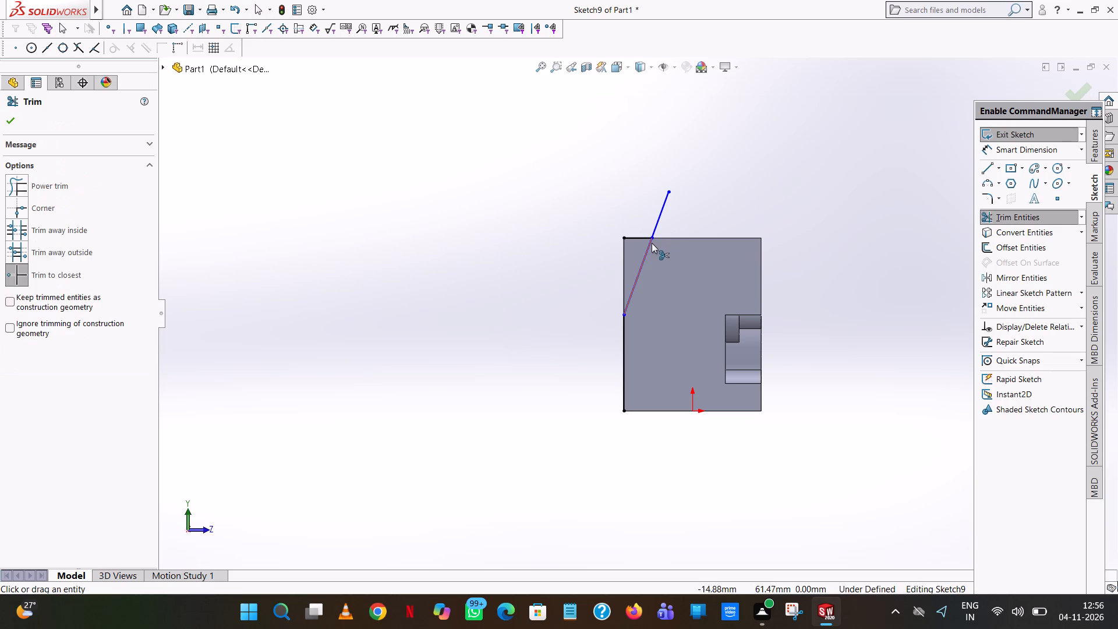
left_click(652, 243)
left_click(646, 234)
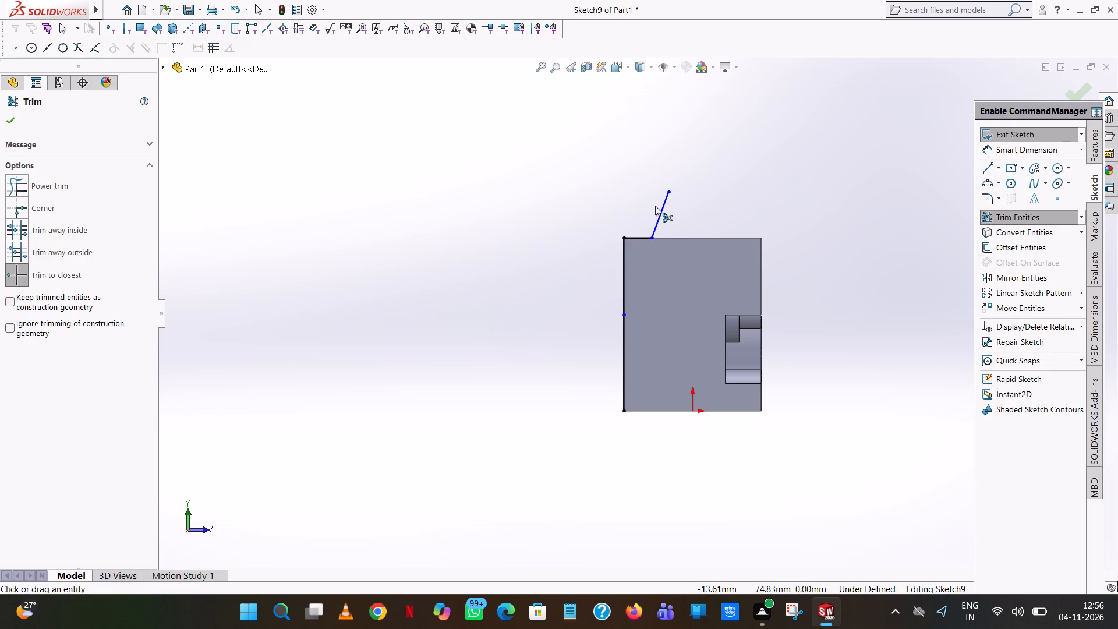
left_click(662, 209)
double_click(642, 232)
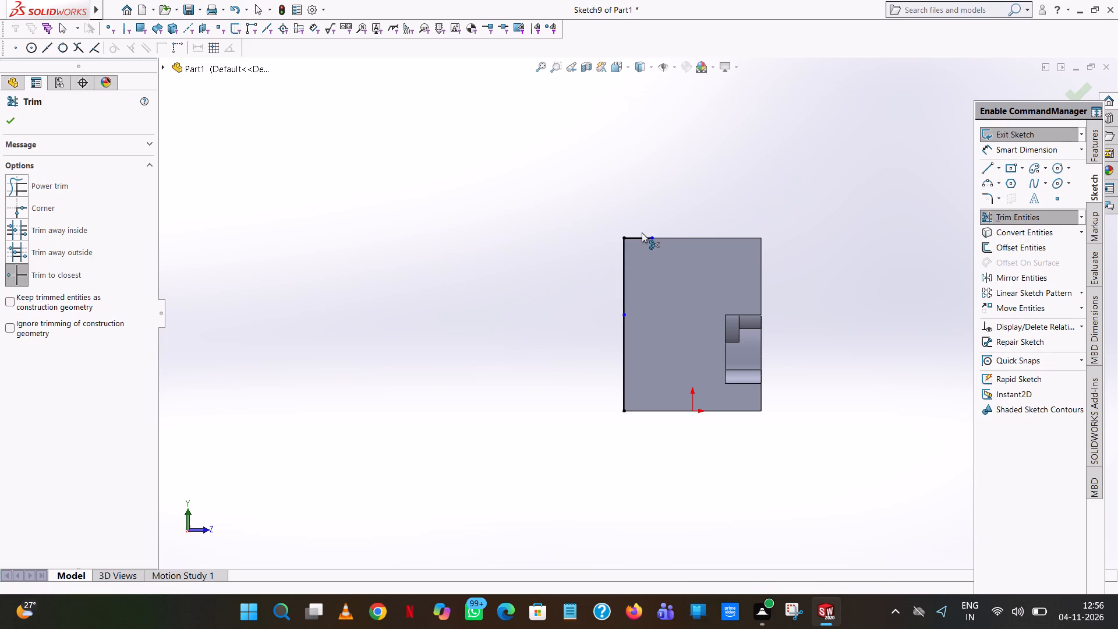
left_click_drag(624, 259, 620, 283)
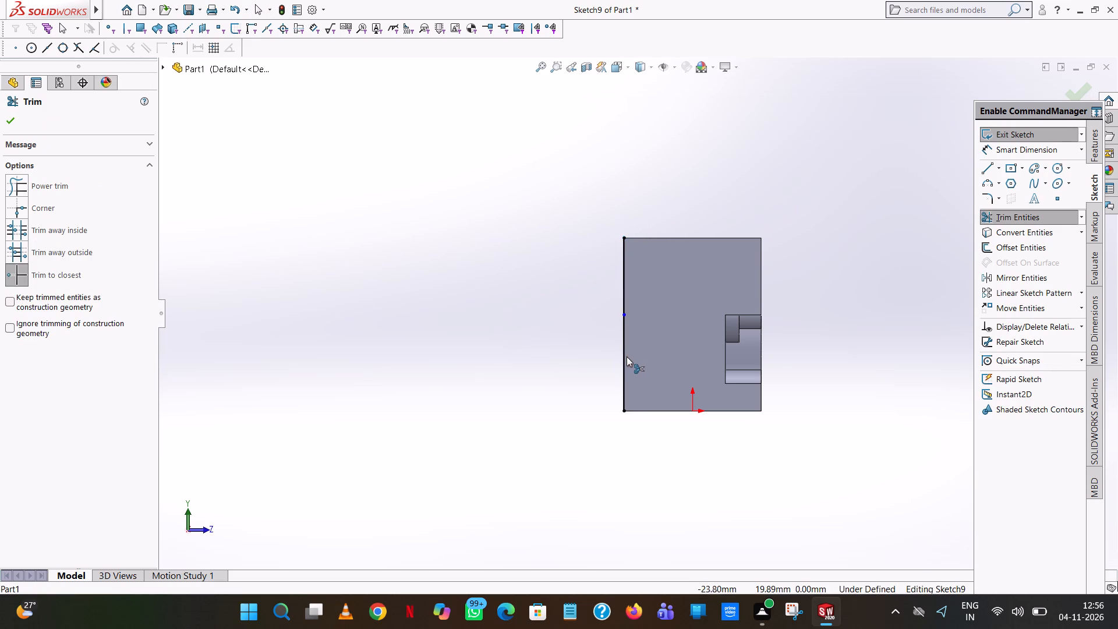
left_click(625, 356)
left_click(622, 299)
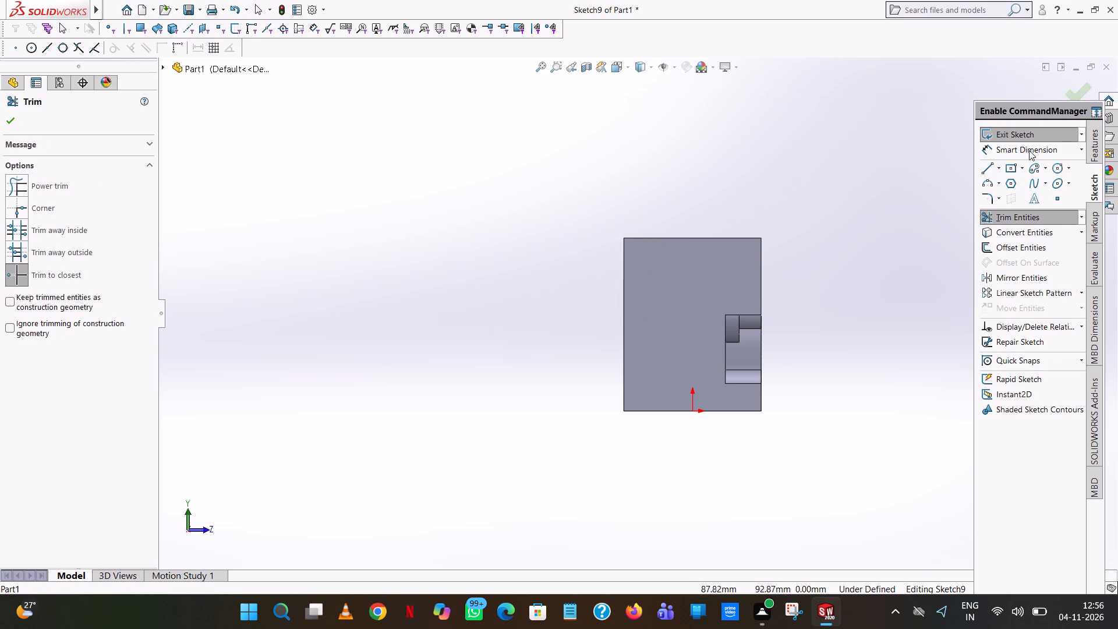
left_click(1040, 134)
Start an extruded-cut sketch on the taller block's top face and draw a 12 mm line along the step edge from its back corner.
middle_click_drag(797, 168, 789, 225)
middle_click_drag(775, 289, 772, 329)
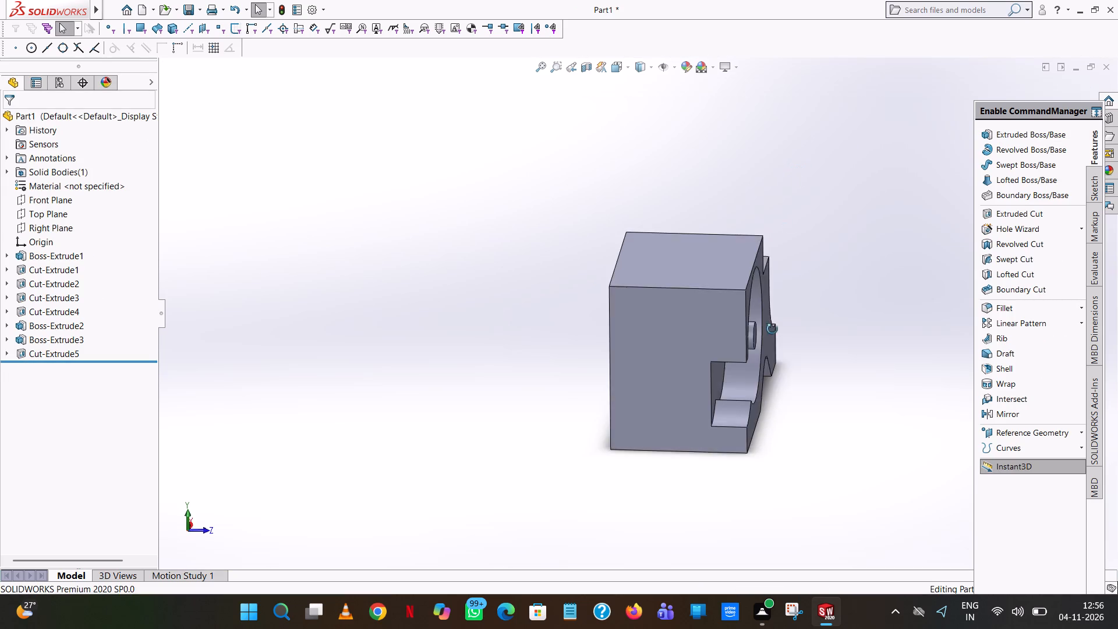
middle_click_drag(772, 329, 767, 511)
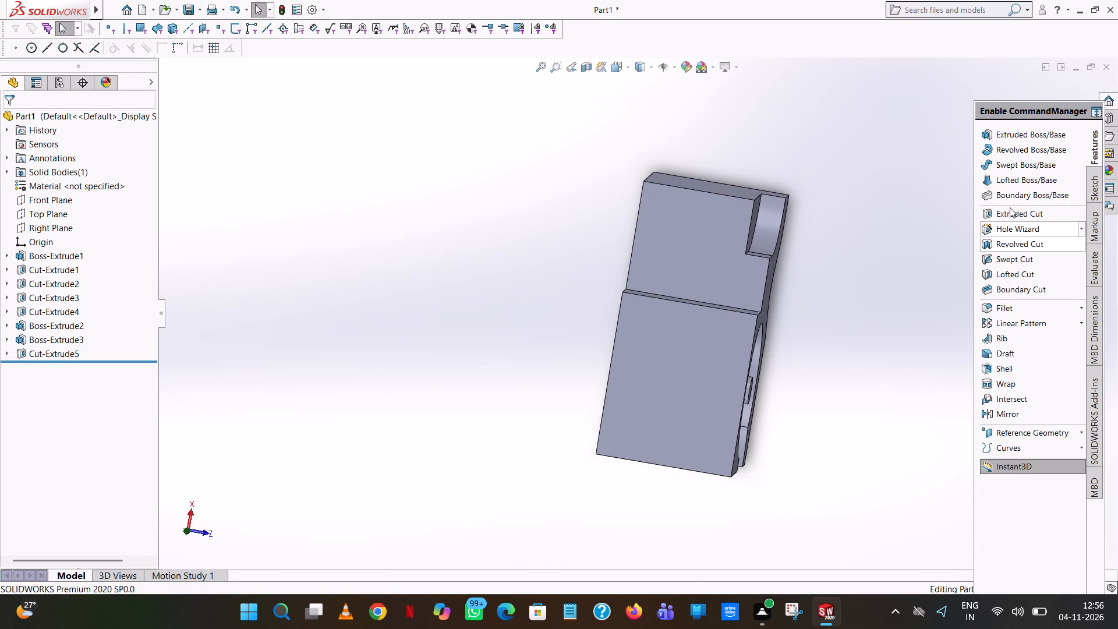
left_click(1010, 207)
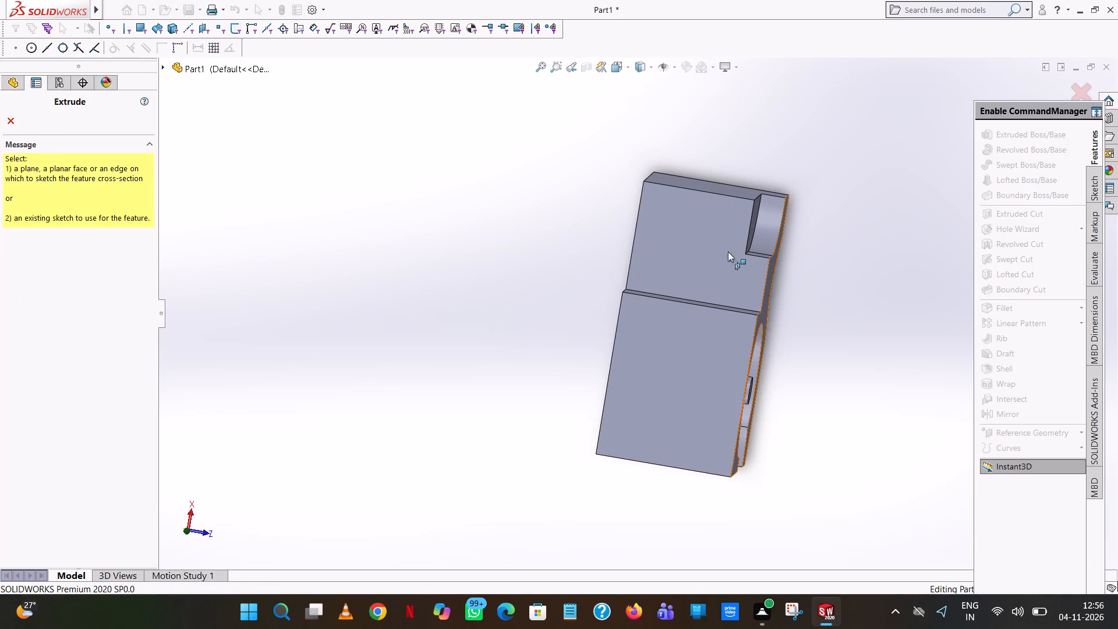
left_click(646, 354)
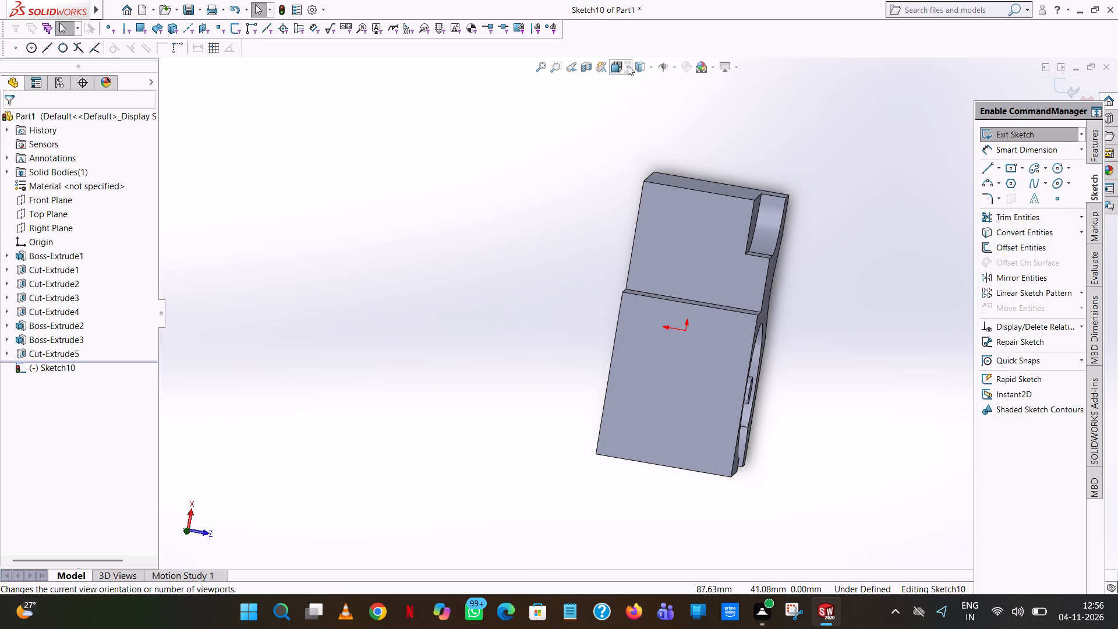
left_click(628, 65)
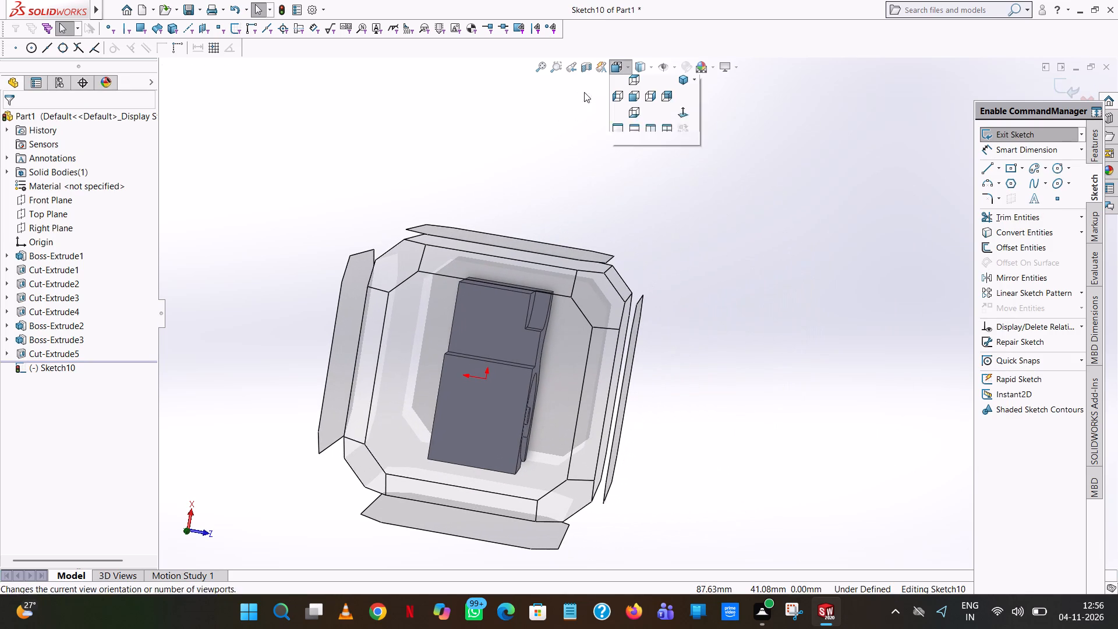
left_click(684, 127)
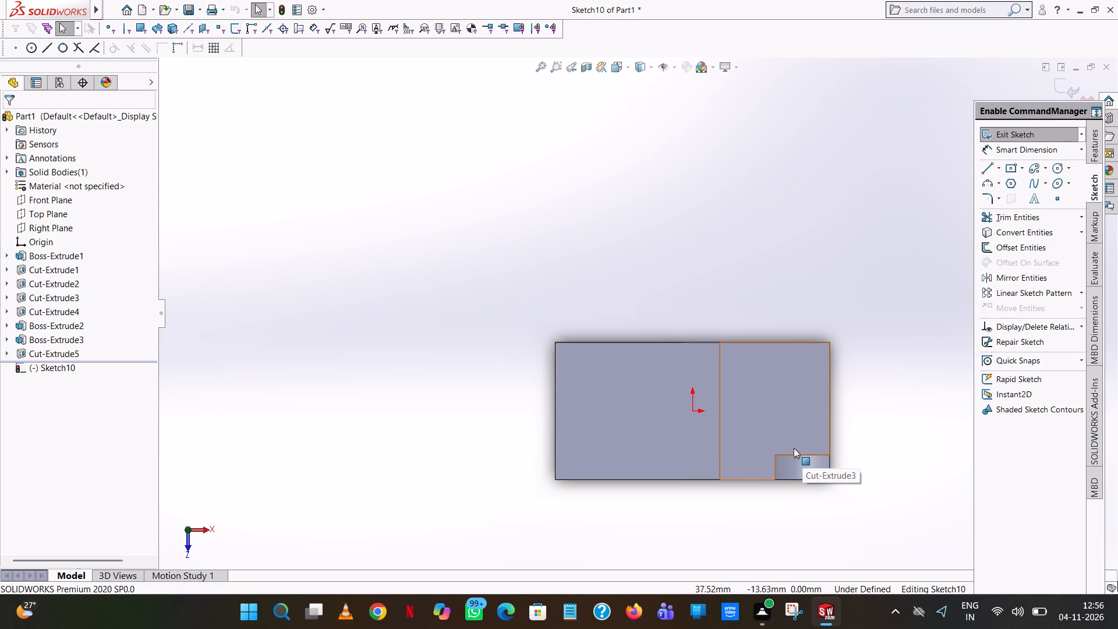
middle_click(763, 458)
scroll(770, 423, "up", 1)
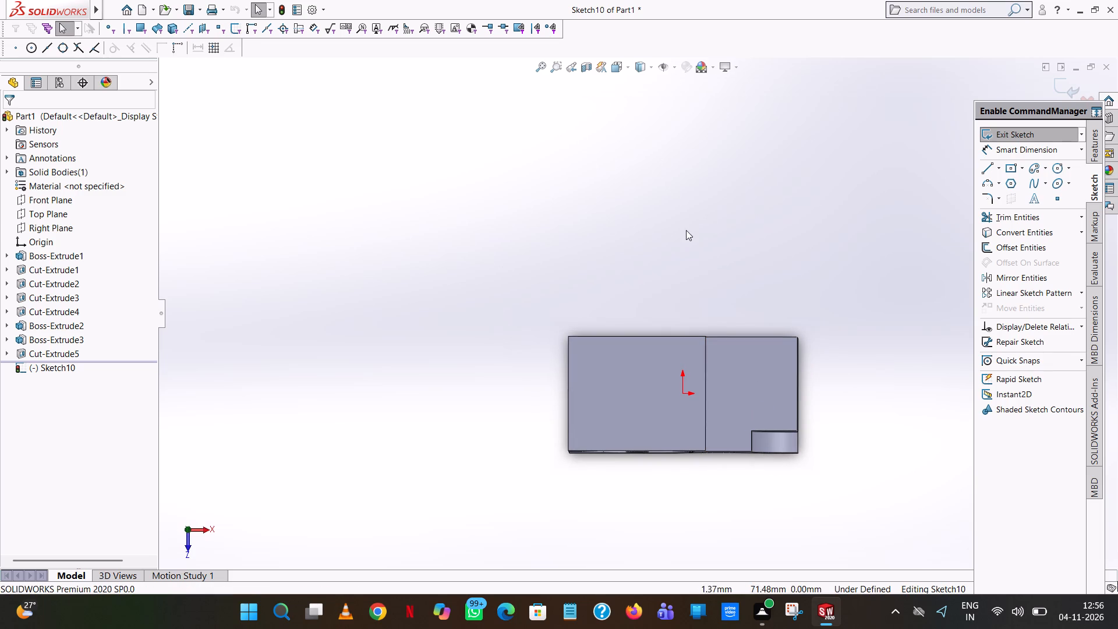
middle_click_drag(686, 230, 716, 115)
left_click(629, 68)
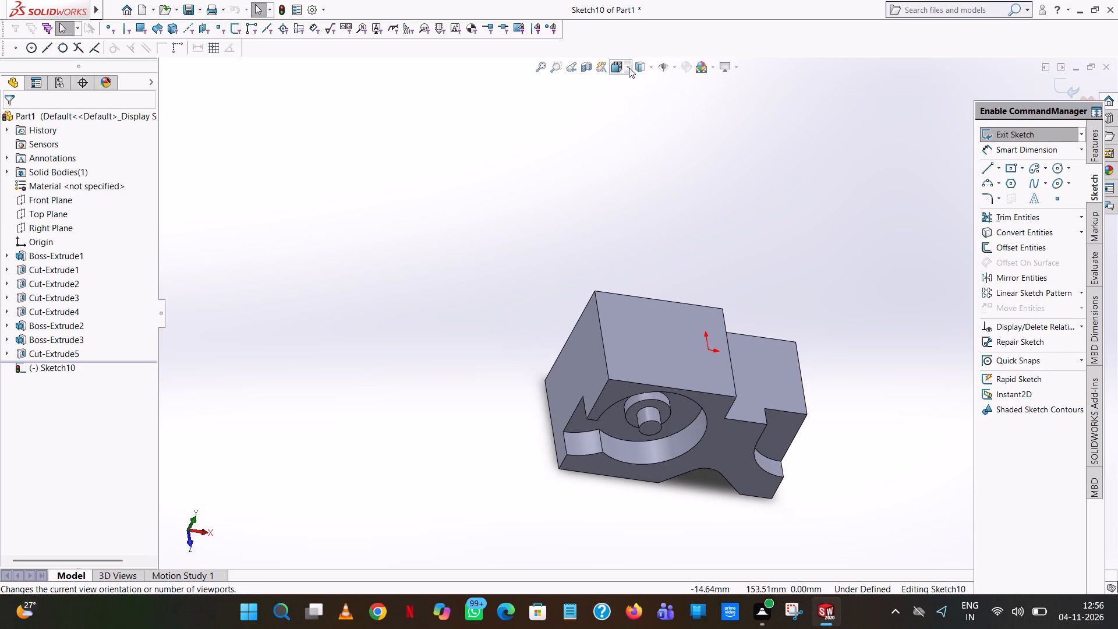
left_click(687, 136)
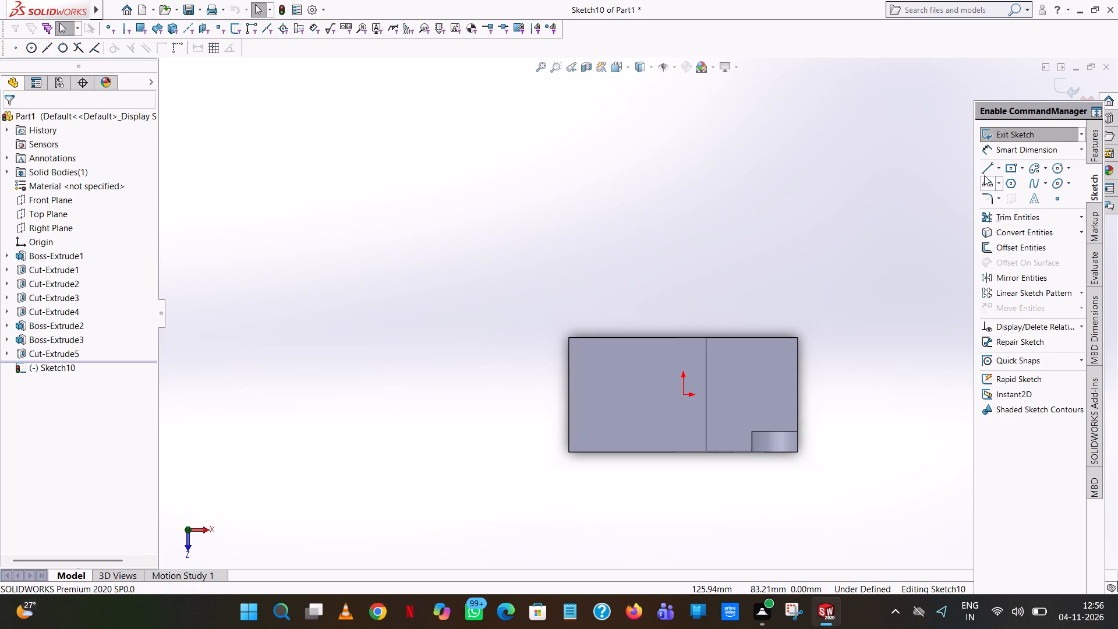
left_click(983, 165)
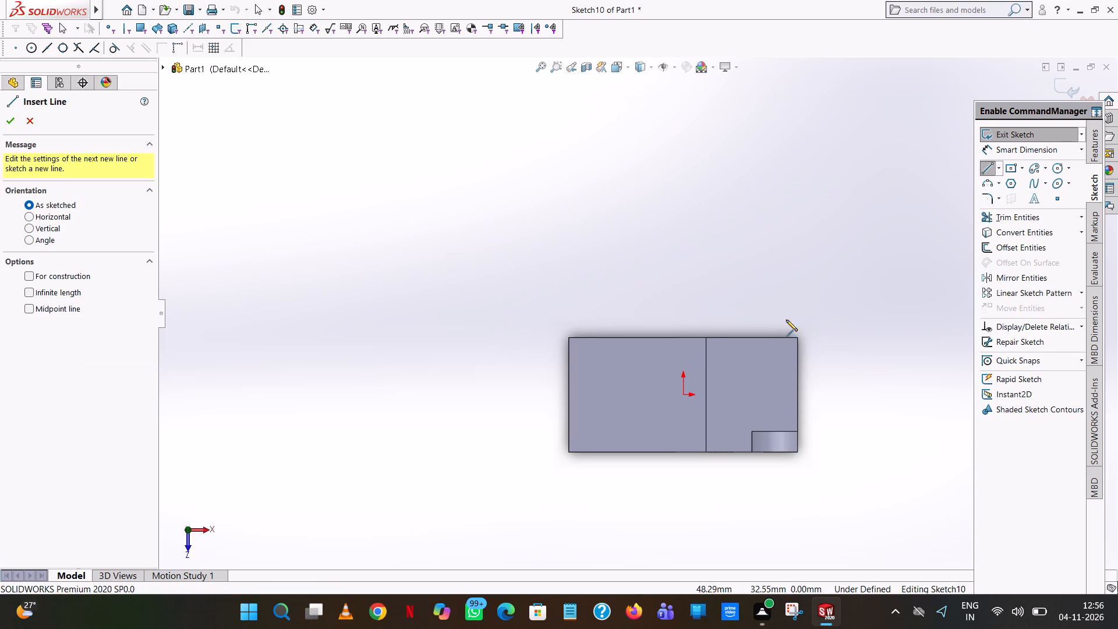
left_click(707, 337)
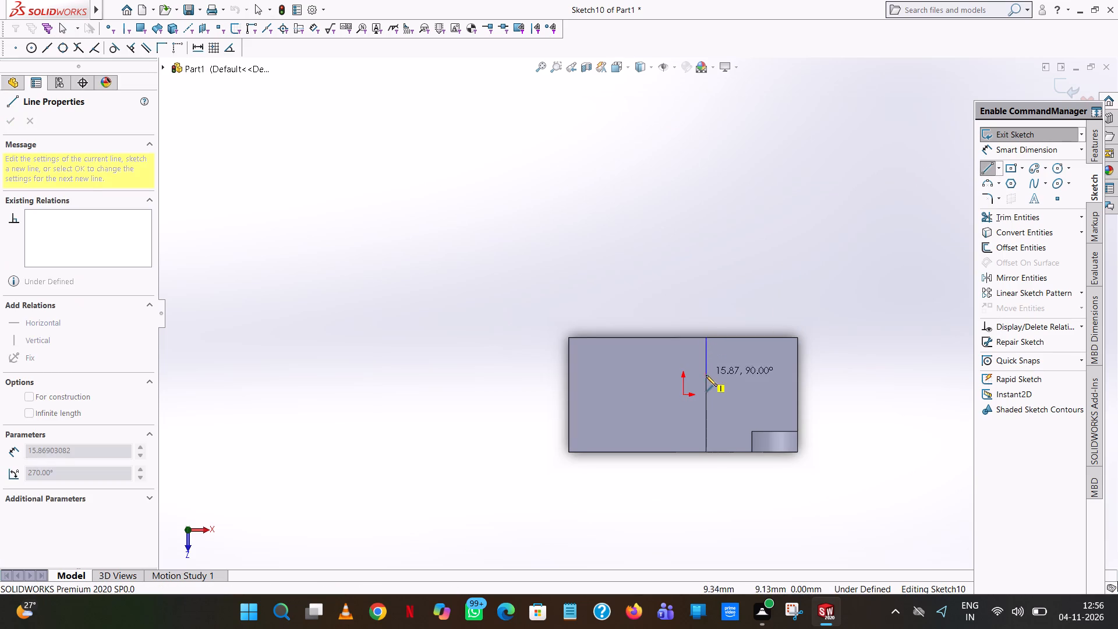
left_click(706, 376)
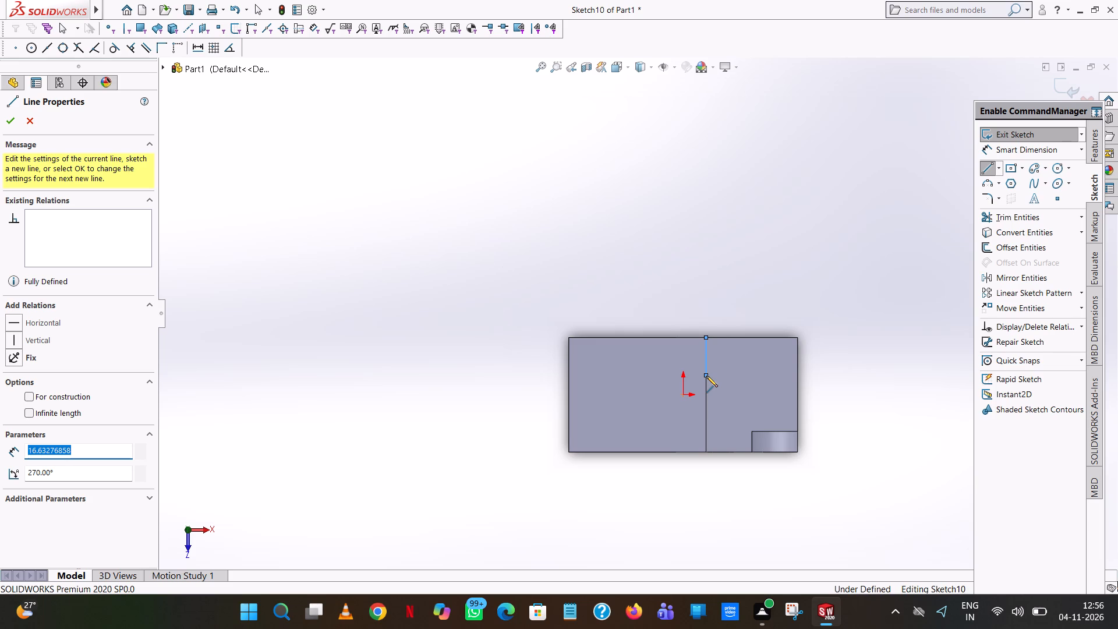
type("12")
key("Return")
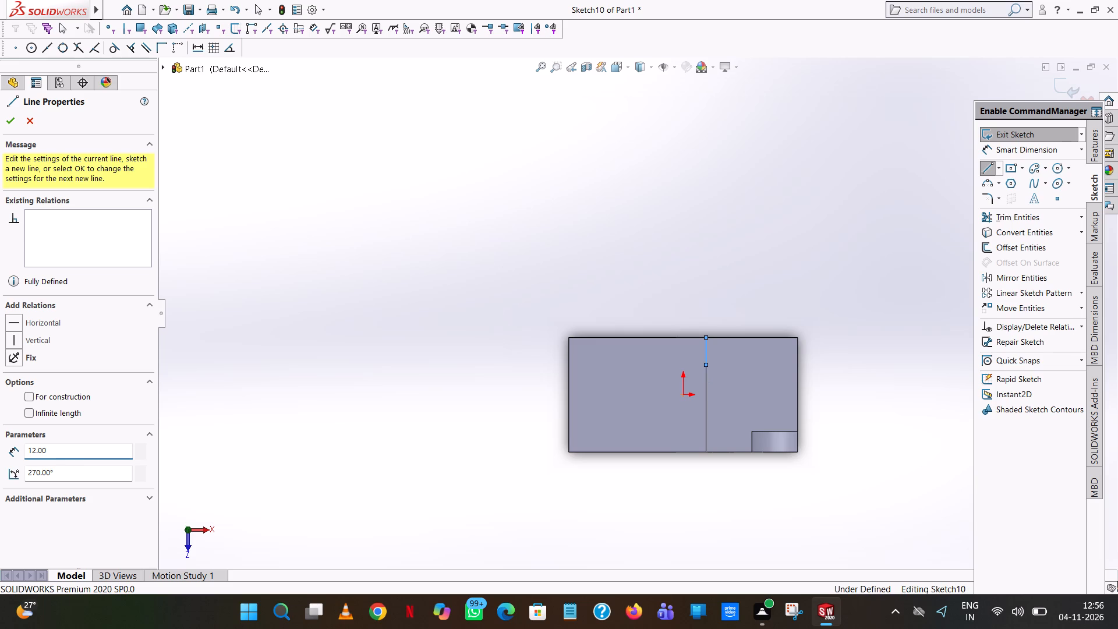
Draw a 10 mm line inward from the 12 mm line's end and close the rectangle along the back edge to the corner.
left_click(663, 366)
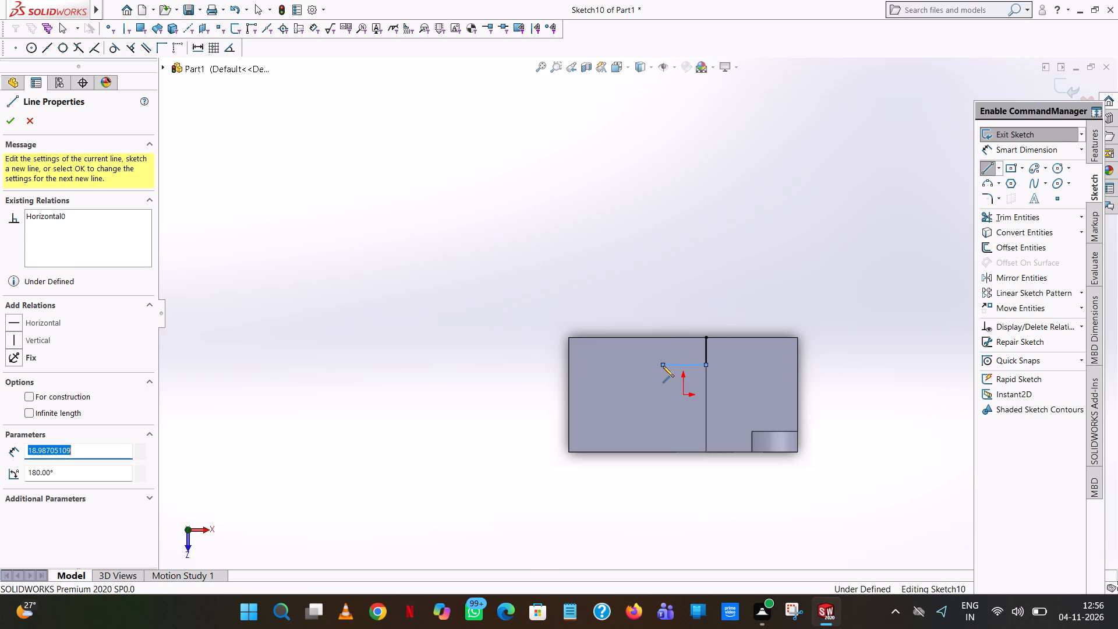
type("10")
key("Return")
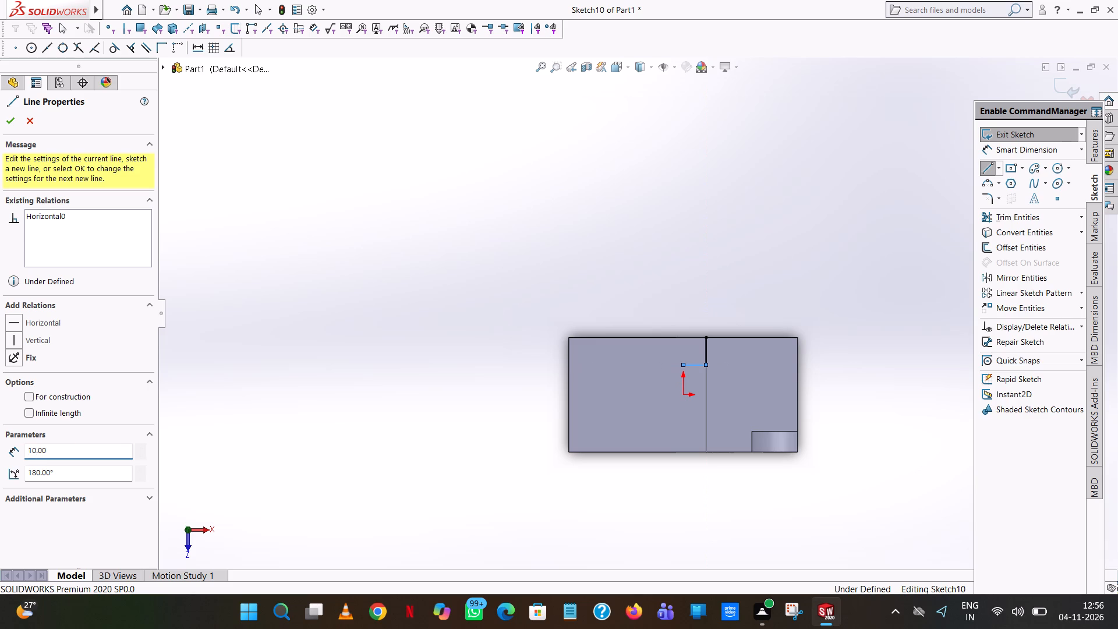
scroll(683, 335, "down", 6)
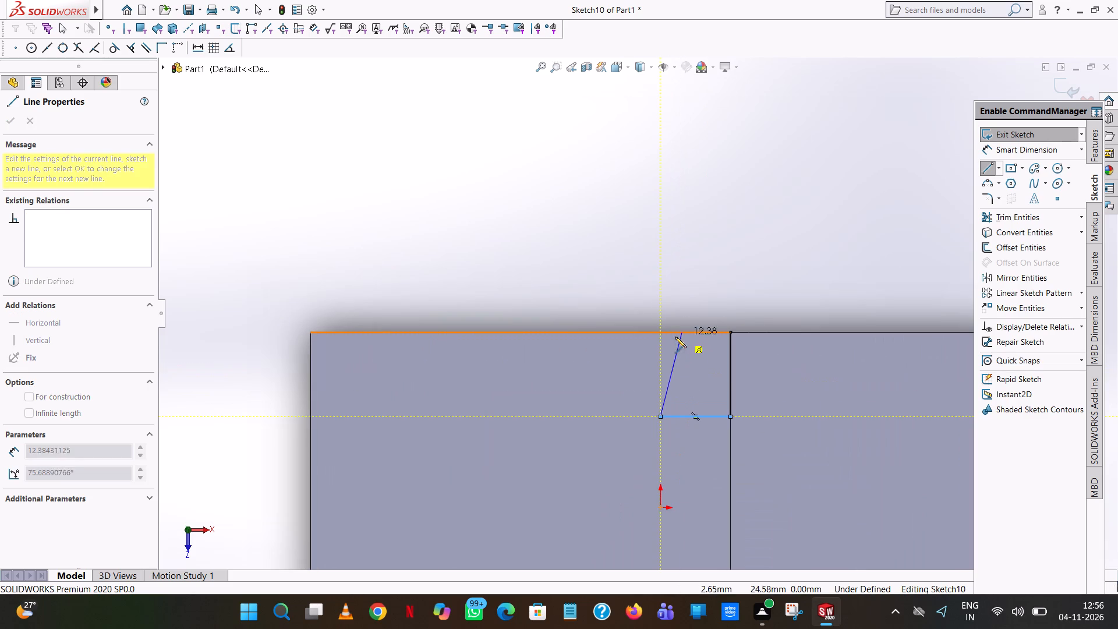
left_click(660, 332)
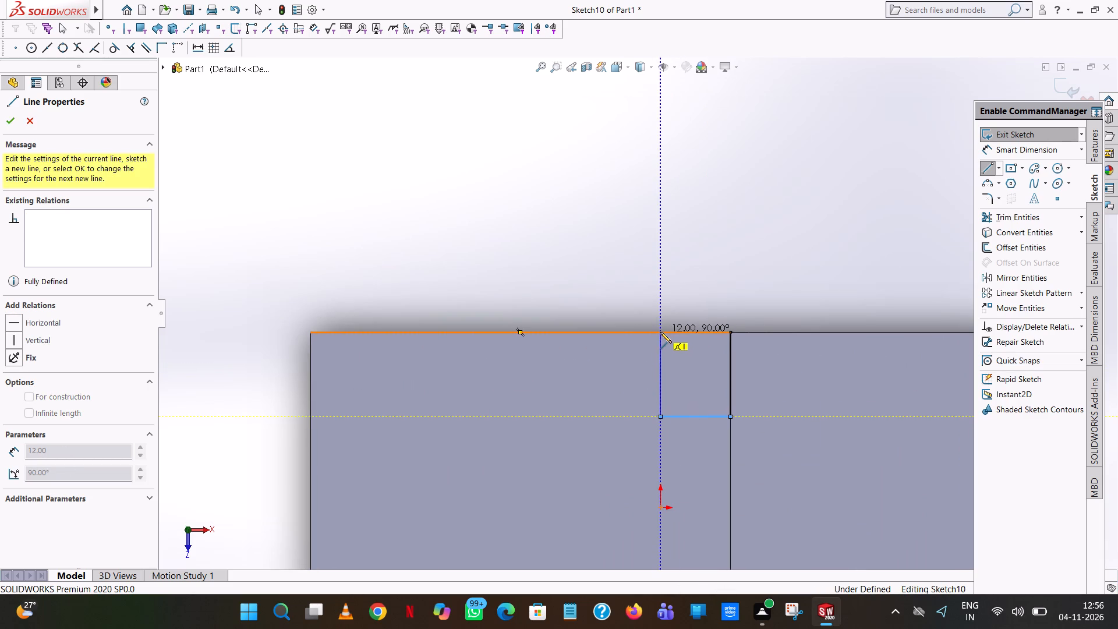
left_click(729, 332)
right_click(729, 332)
left_click(745, 341)
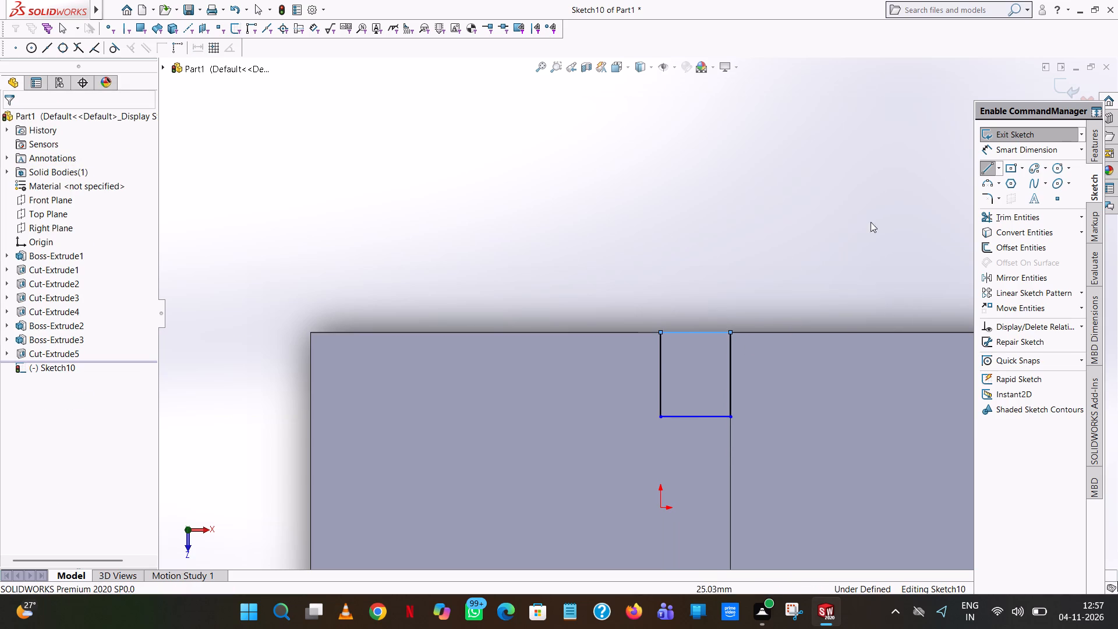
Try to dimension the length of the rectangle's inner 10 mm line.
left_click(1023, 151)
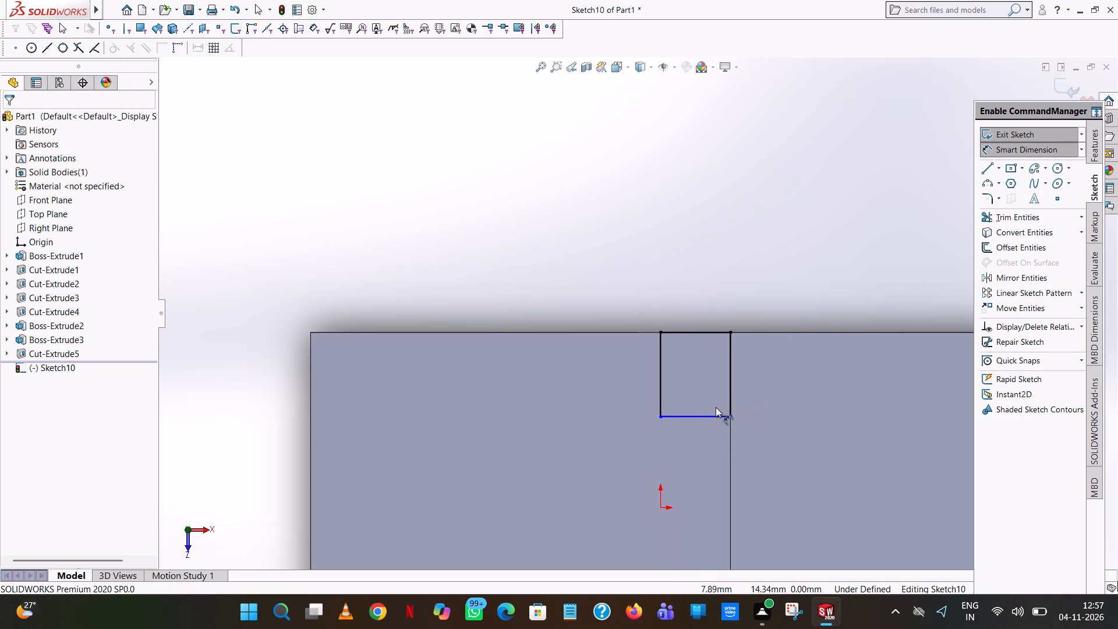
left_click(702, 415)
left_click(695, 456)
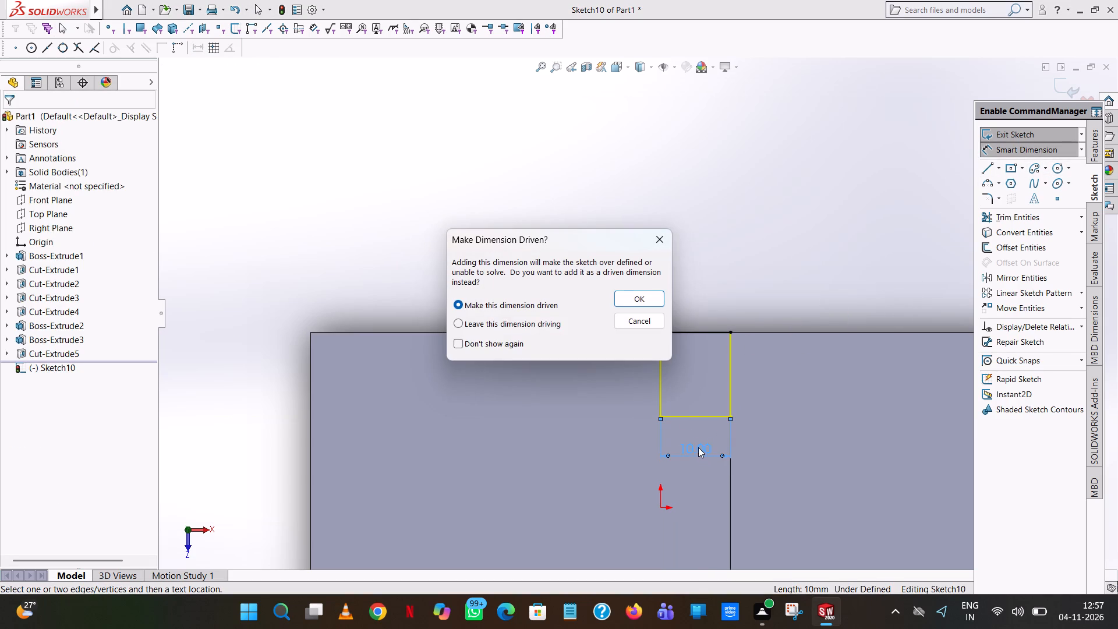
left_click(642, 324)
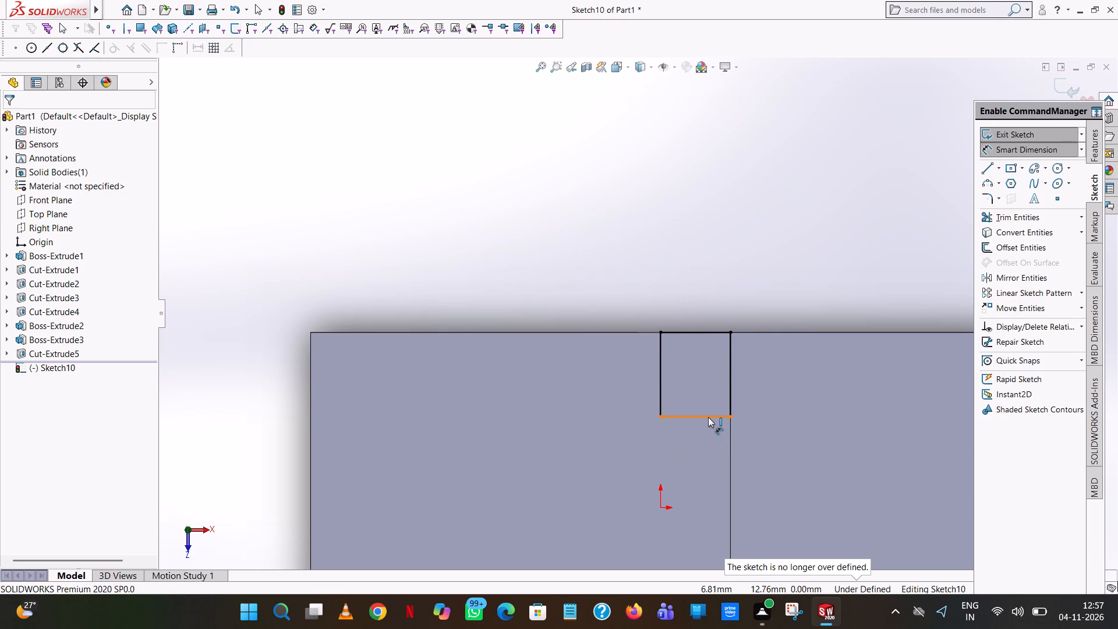
Add a 12 mm dimension between the rectangle's two 10 mm lines.
left_click(708, 417)
left_click(710, 329)
left_click(599, 340)
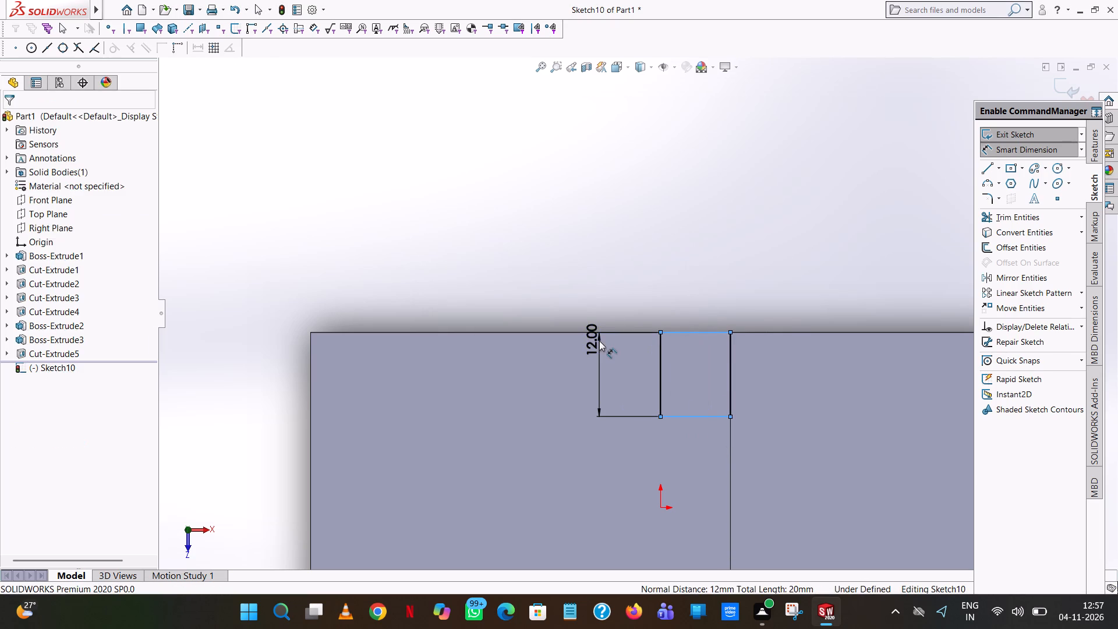
left_click(551, 327)
left_click(812, 253)
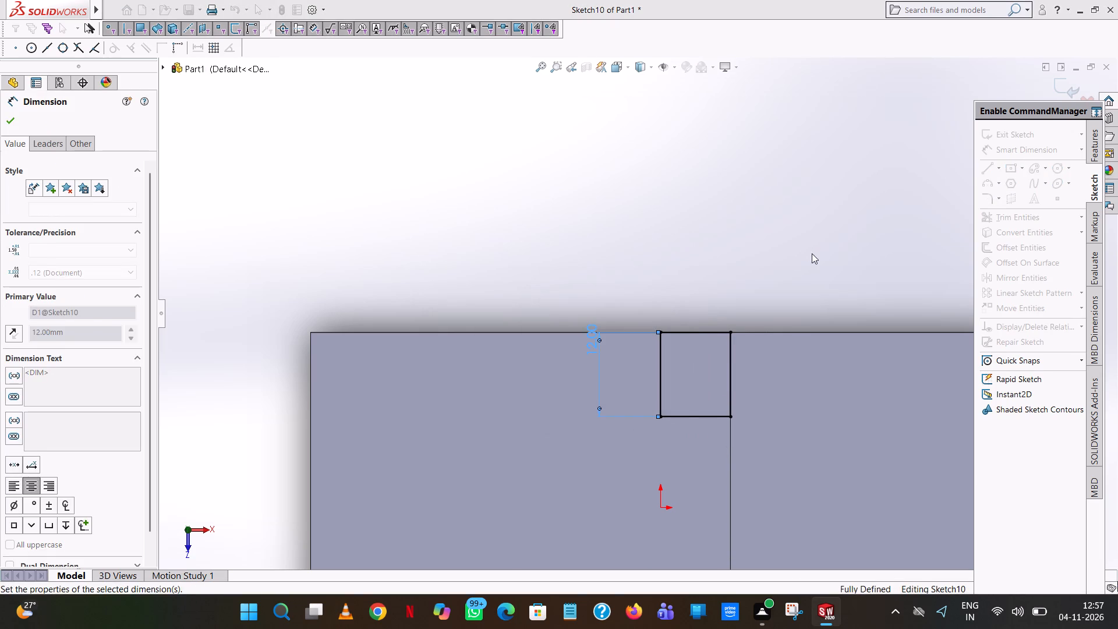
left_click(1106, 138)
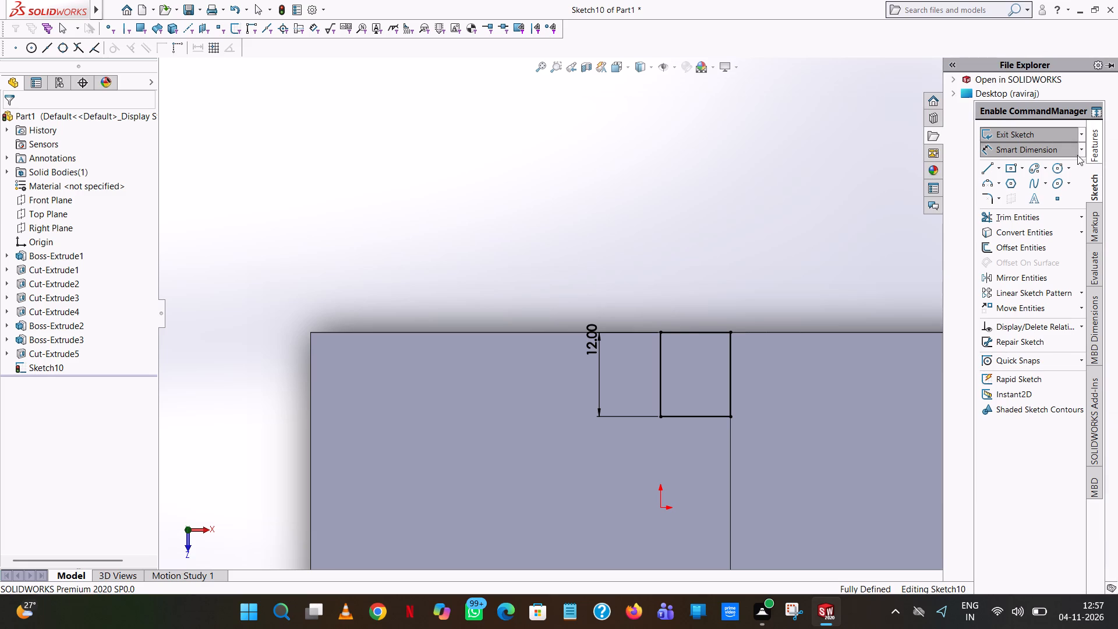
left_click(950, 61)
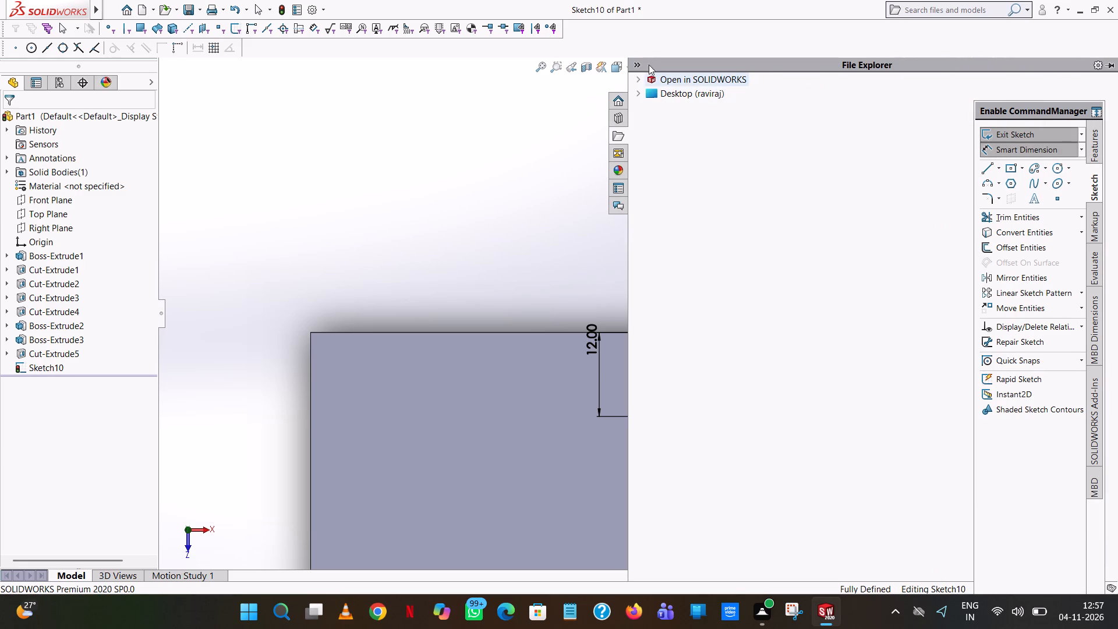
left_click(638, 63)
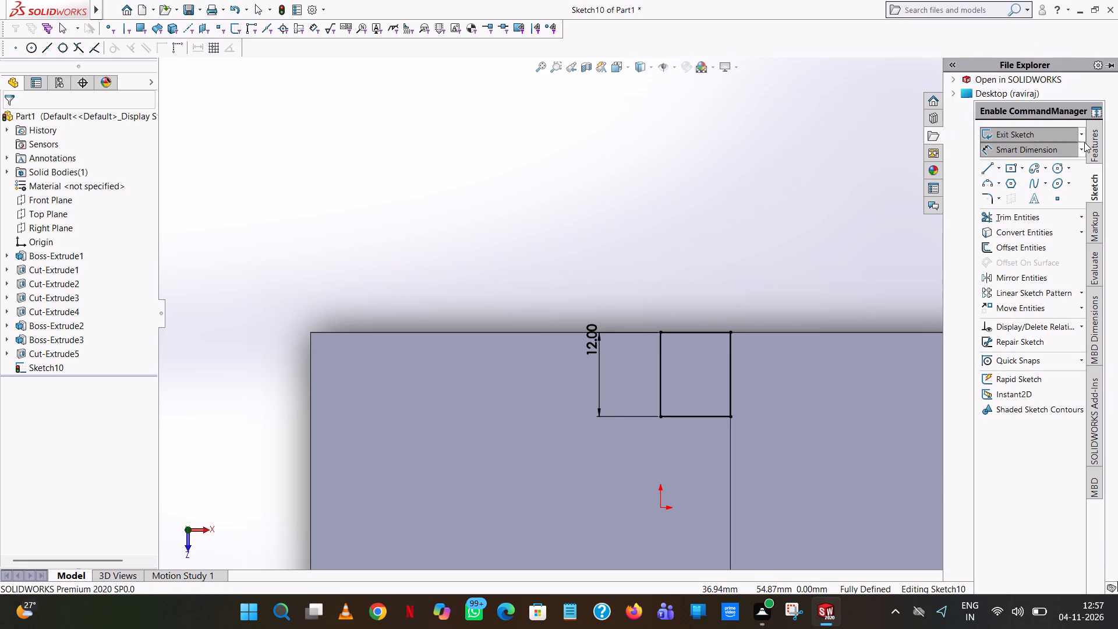
Cut the rectangular corner profile down through the taller block to a blind depth of 117 mm.
left_click(1091, 146)
left_click(1013, 212)
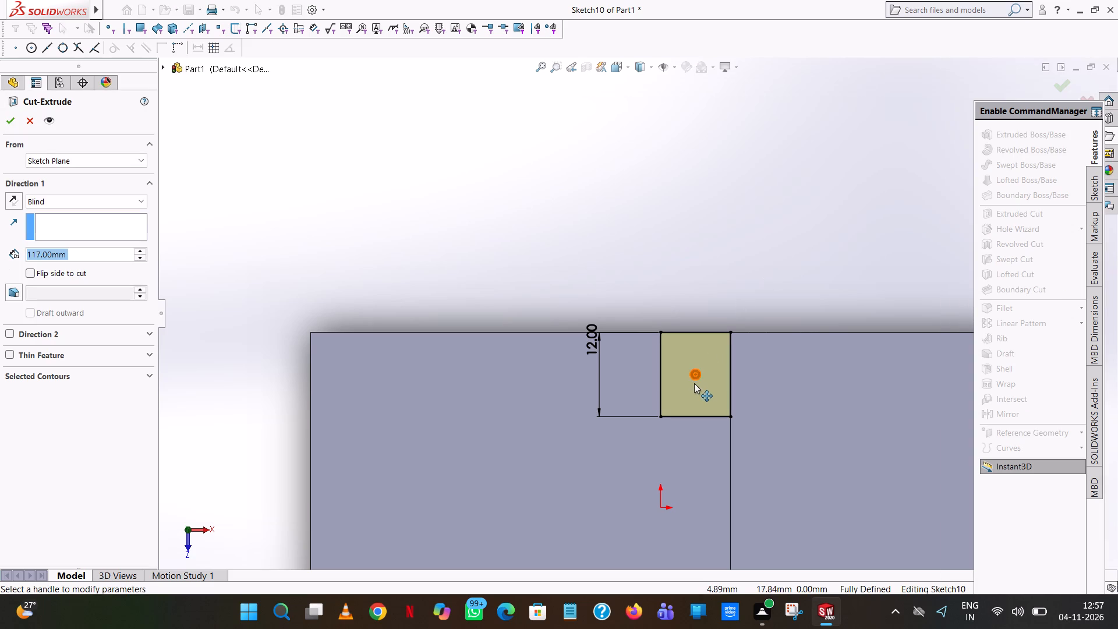
middle_click_drag(688, 395, 664, 275)
middle_click(664, 275)
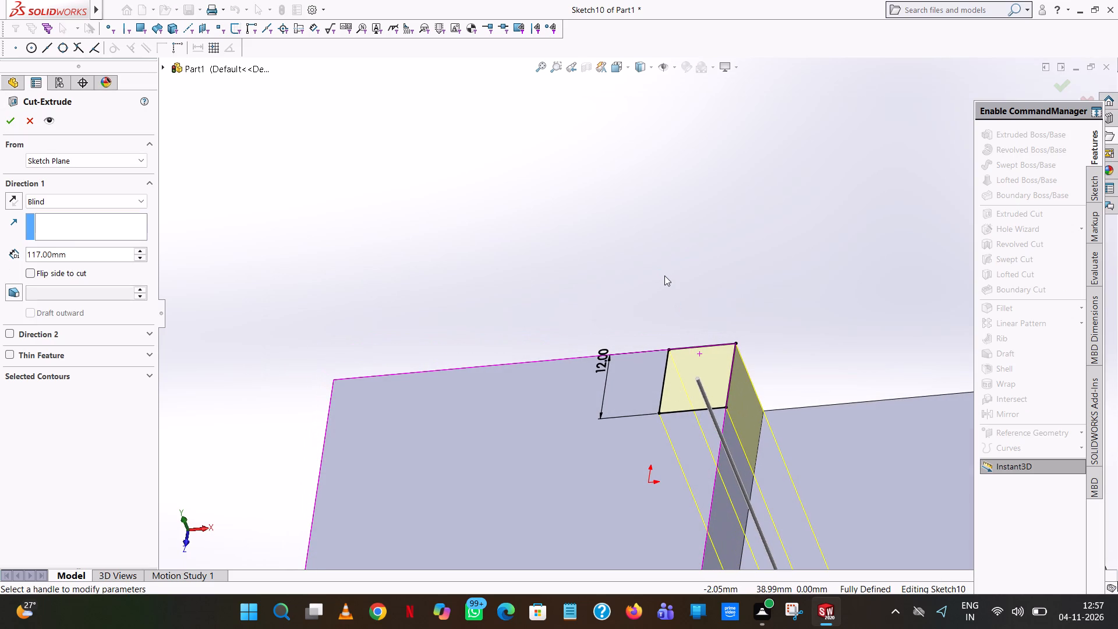
left_click(9, 118)
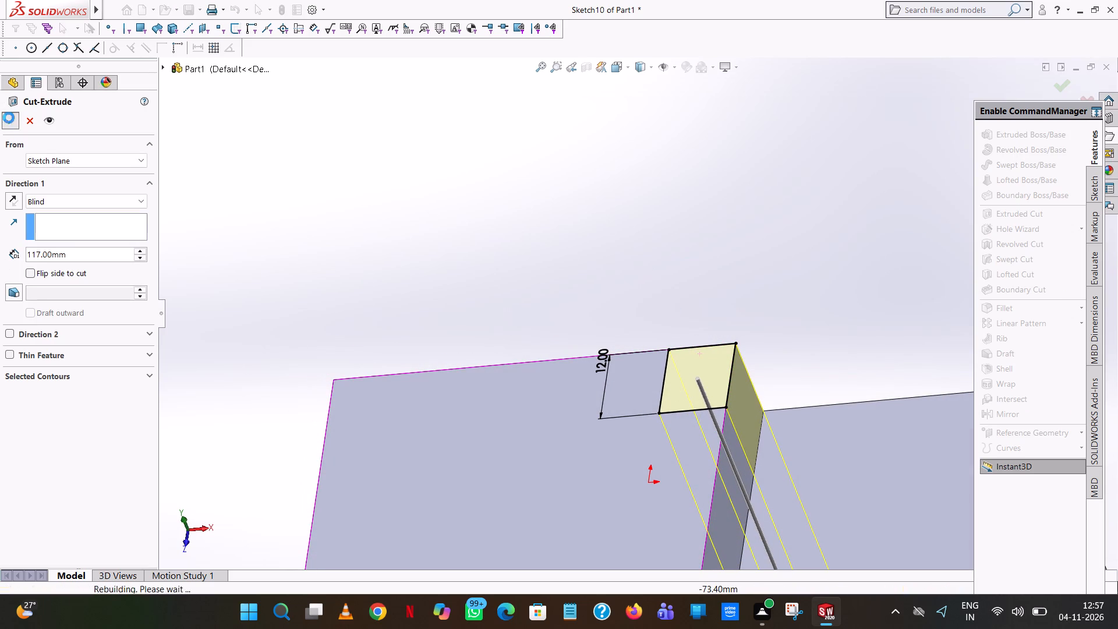
left_click(652, 267)
scroll(647, 285, "up", 2)
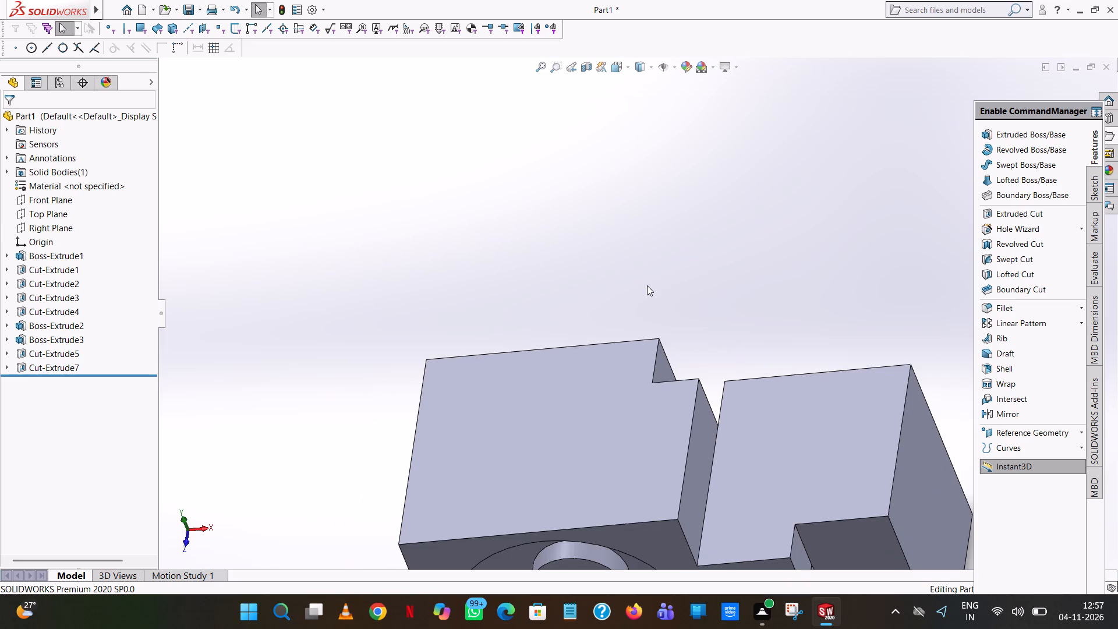
Start an extruded-cut sketch on the lower block's top face and draw a 30 mm line straight inward from its front edge.
middle_click_drag(647, 285, 656, 571)
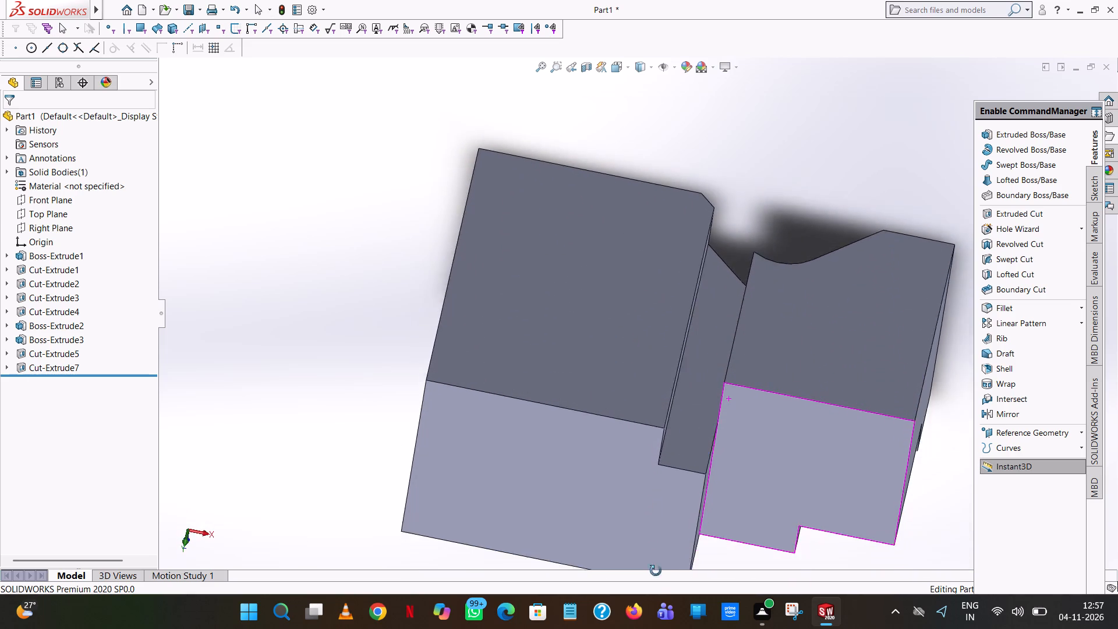
middle_click_drag(656, 571, 679, 363)
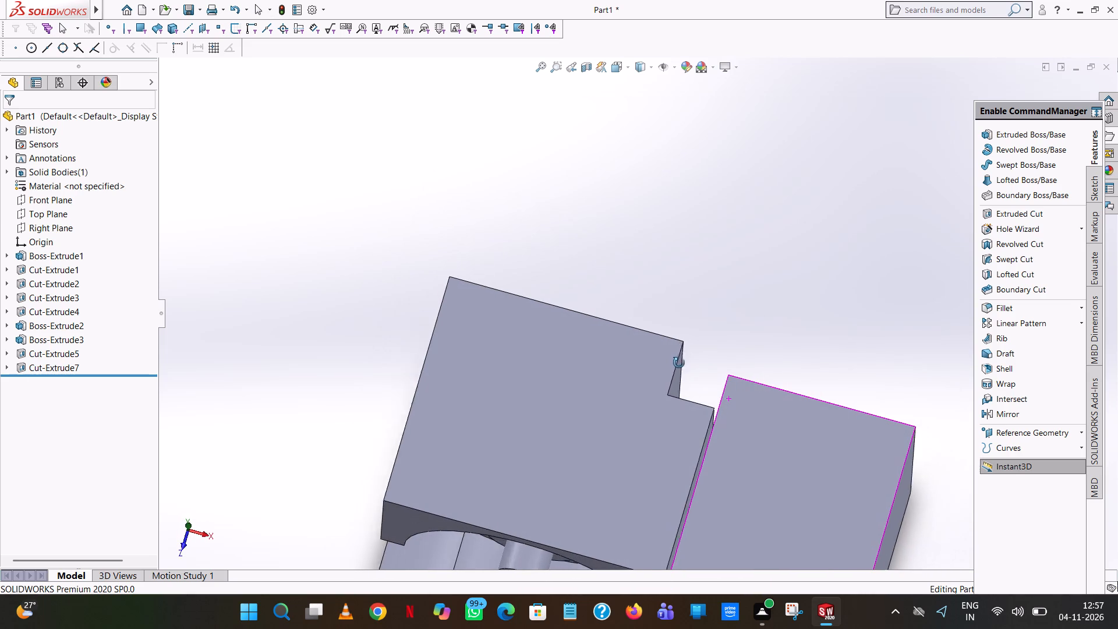
middle_click_drag(679, 363, 692, 361)
scroll(797, 270, "up", 1)
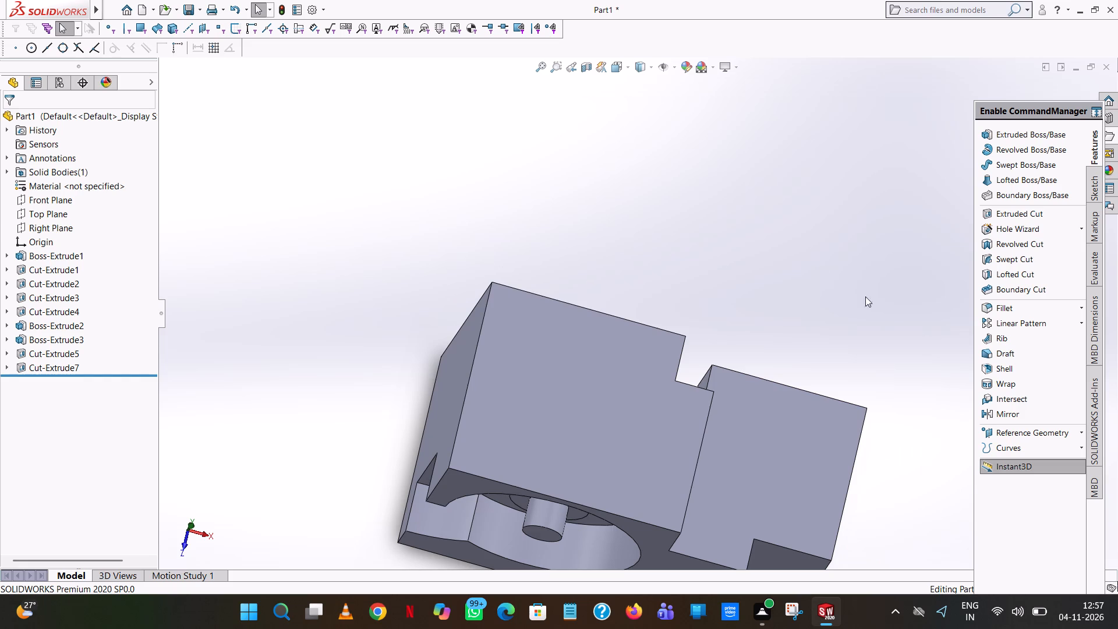
middle_click_drag(757, 401, 745, 448)
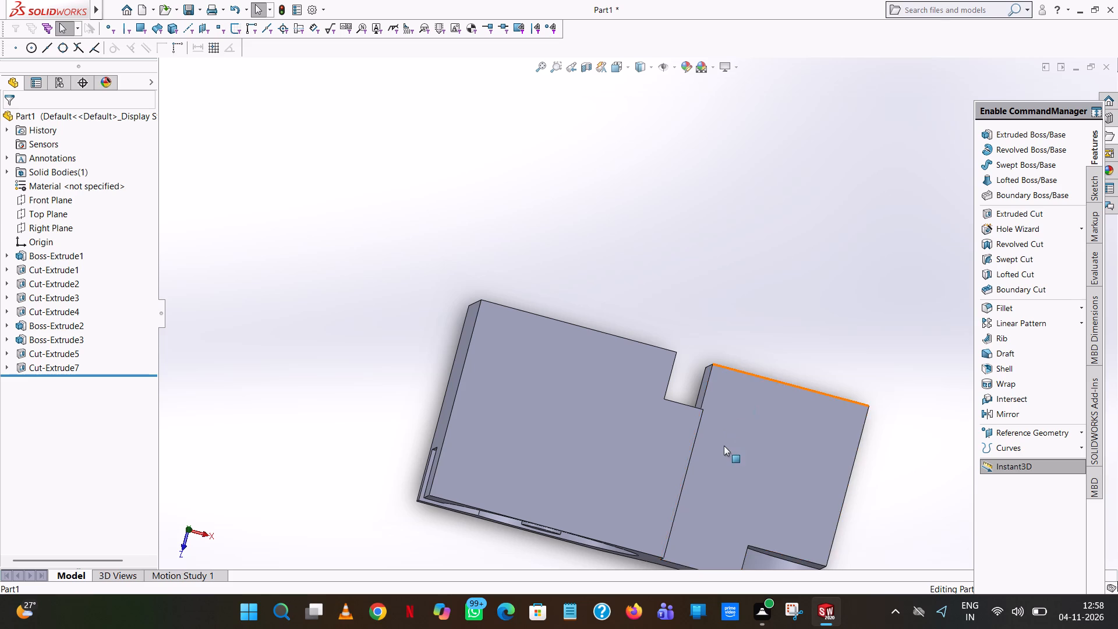
scroll(721, 443, "up", 2)
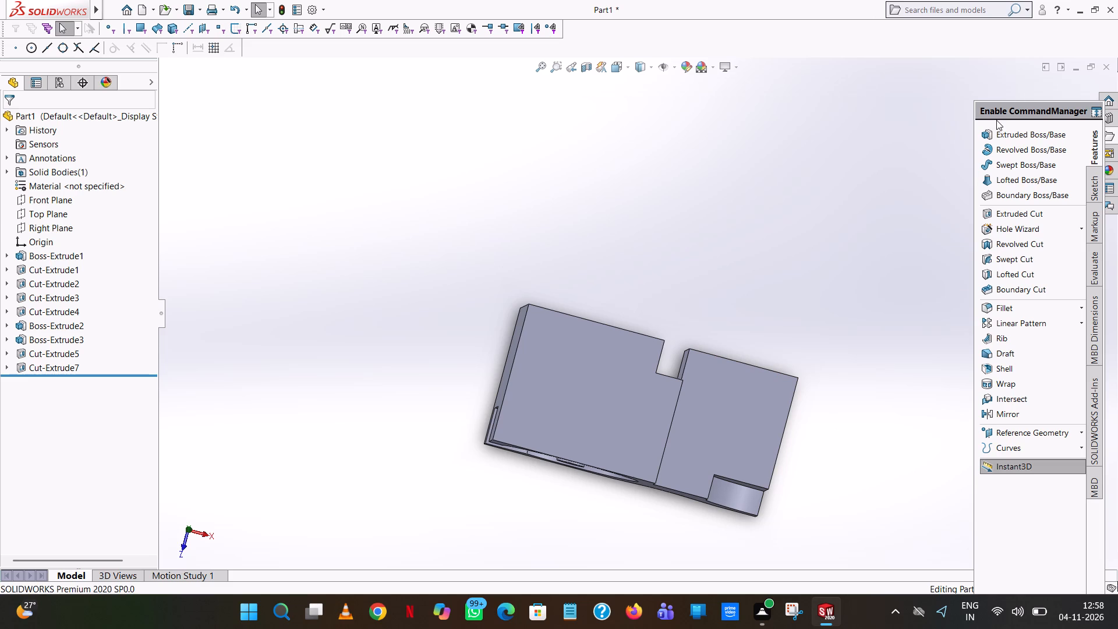
left_click(1025, 220)
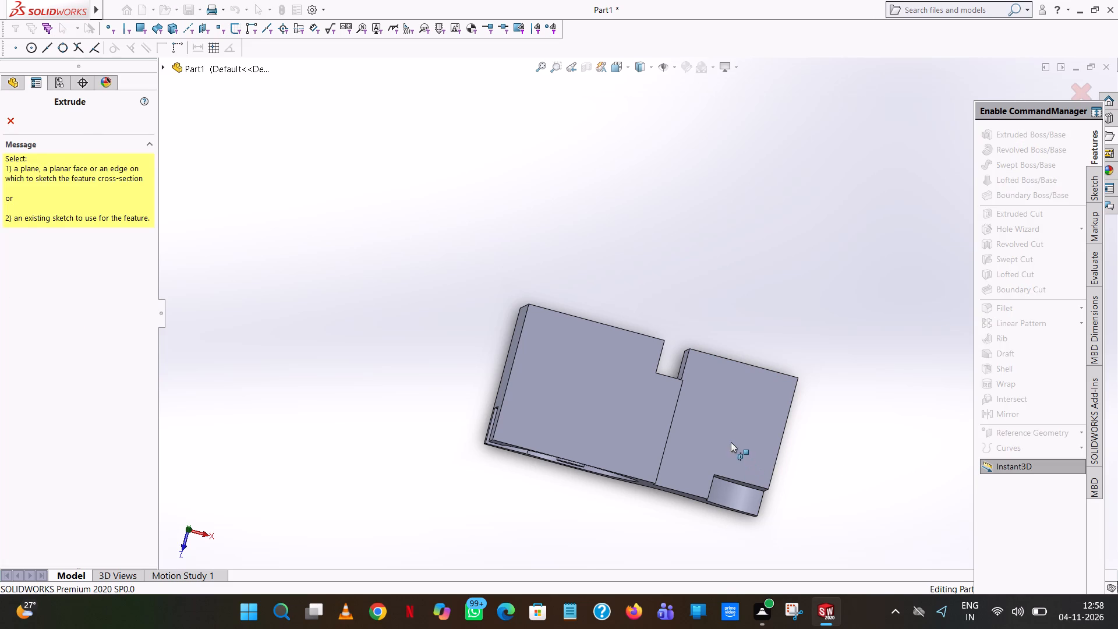
left_click(731, 442)
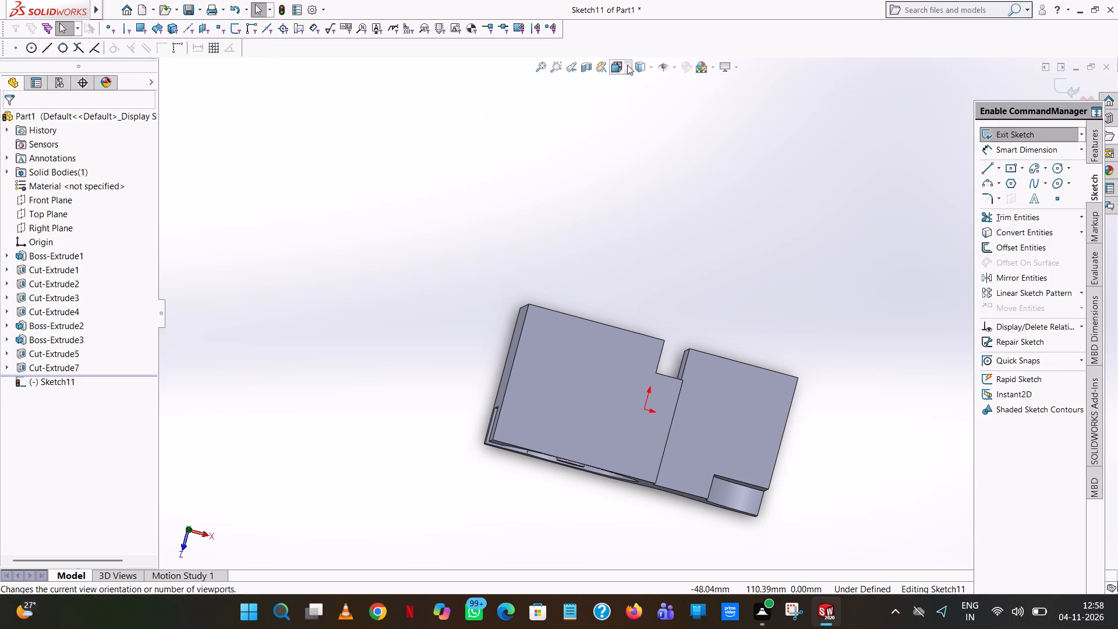
left_click(627, 65)
left_click(688, 136)
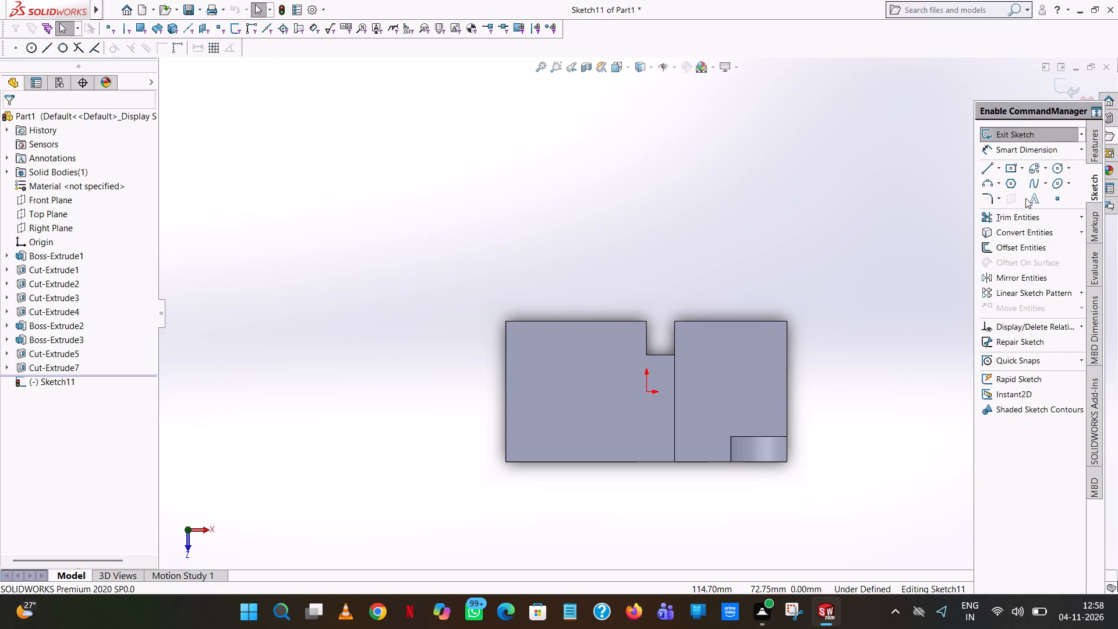
left_click(981, 168)
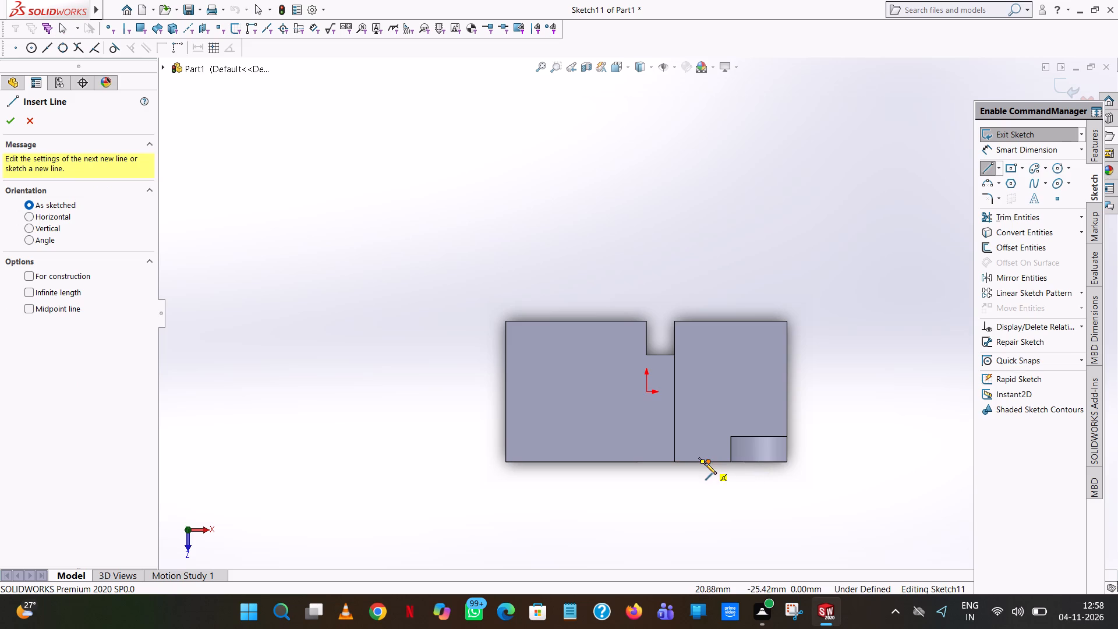
left_click(702, 462)
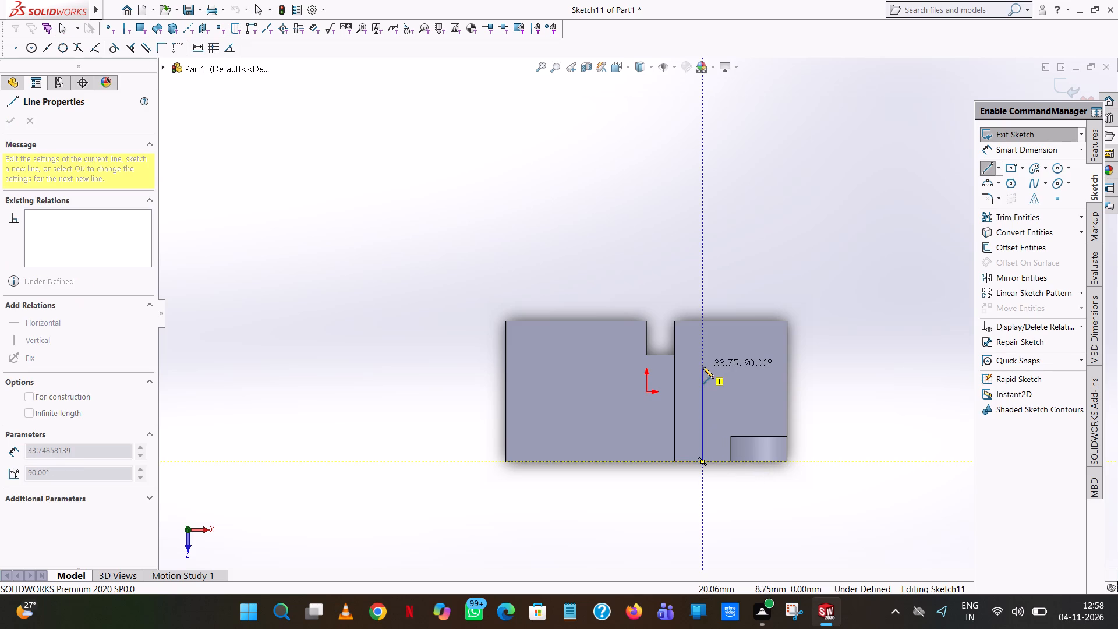
left_click(703, 367)
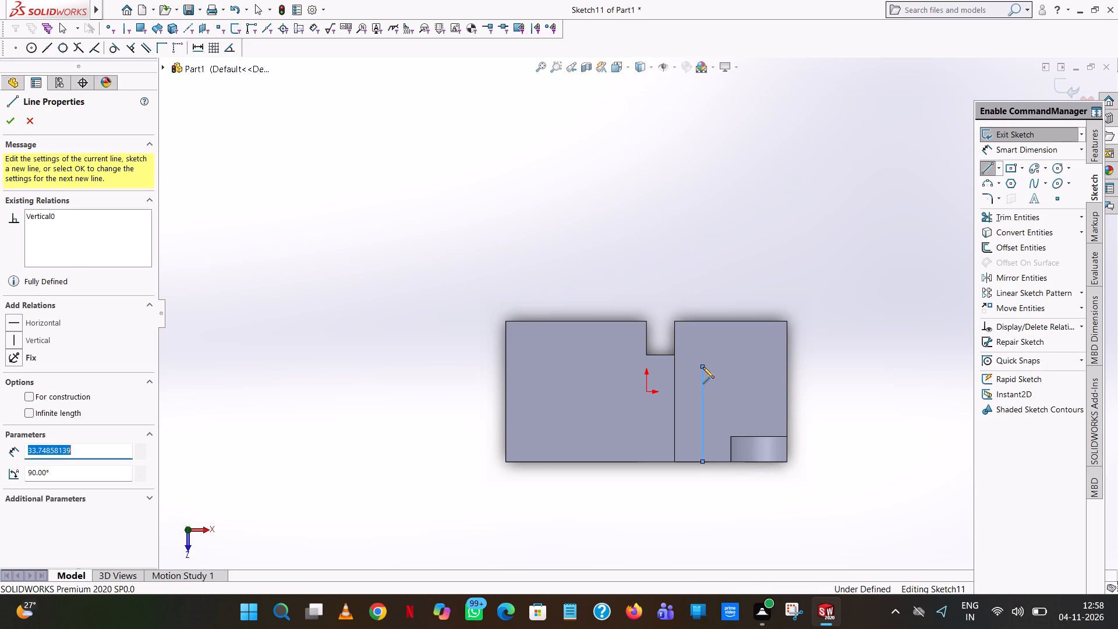
type("30")
key("Return")
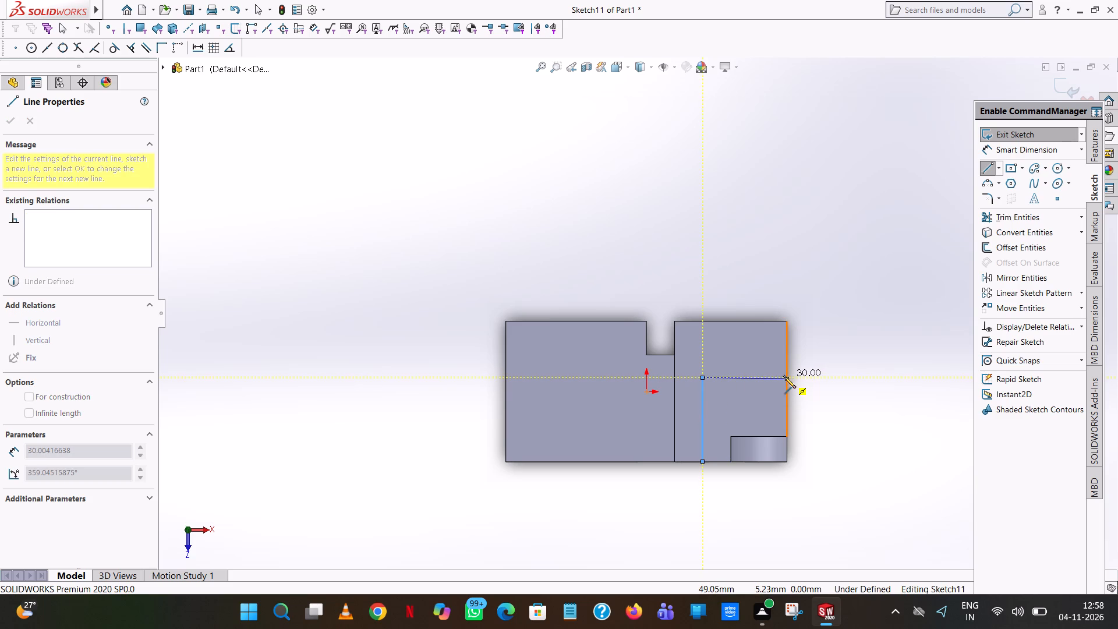
Draw connected lines from the 30 mm line's inner end, enclosing a 40 by 20 mm rectangle along the lower block's back edge.
scroll(784, 377, "down", 10)
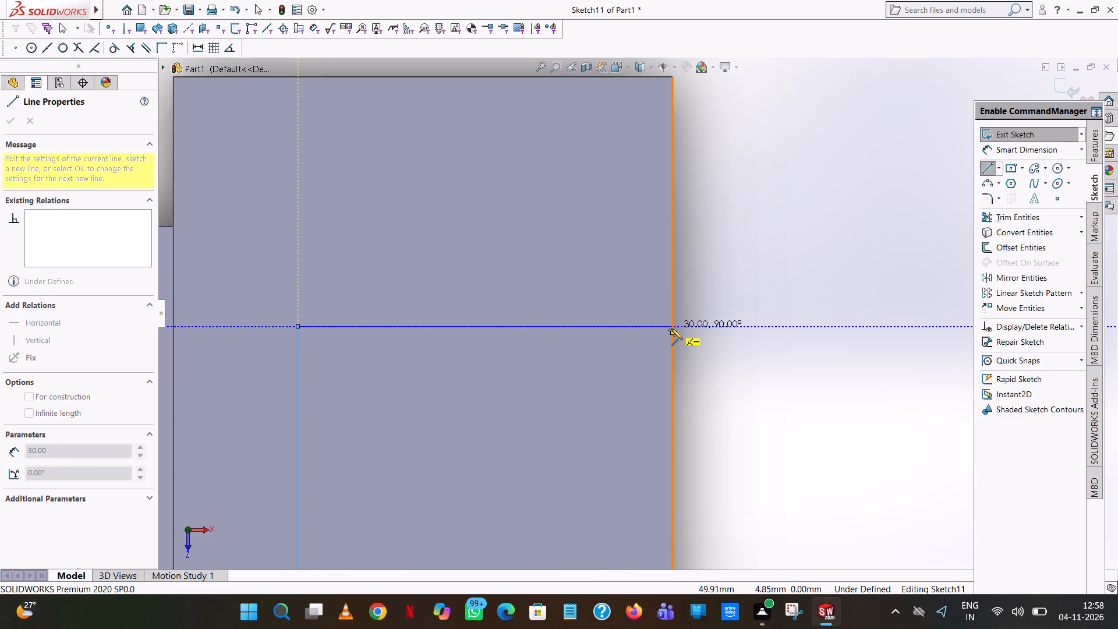
left_click(671, 327)
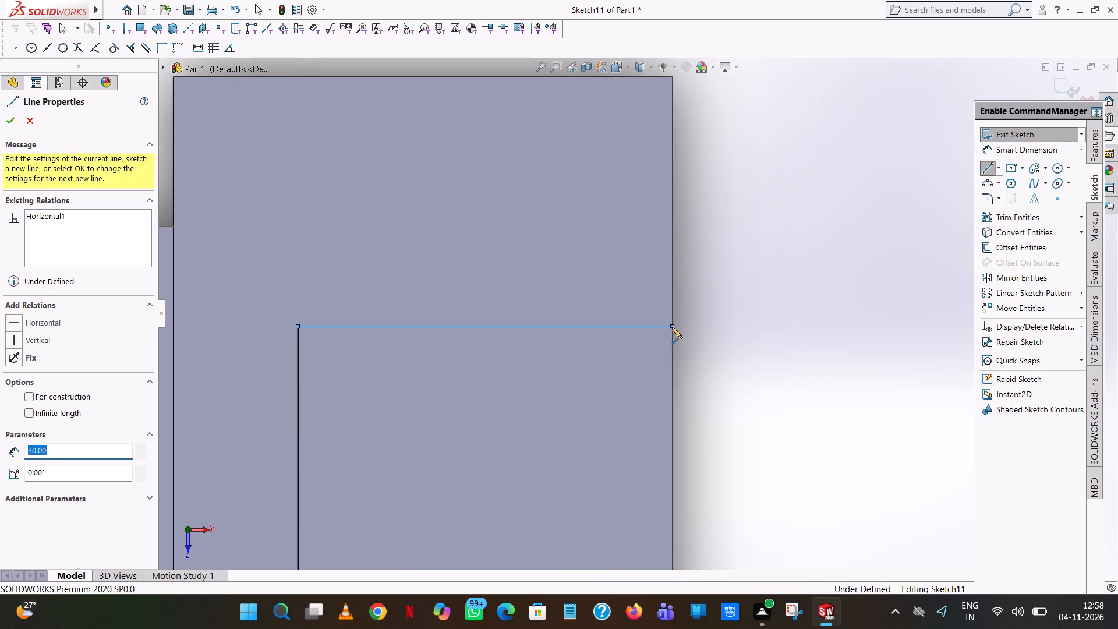
left_click(673, 77)
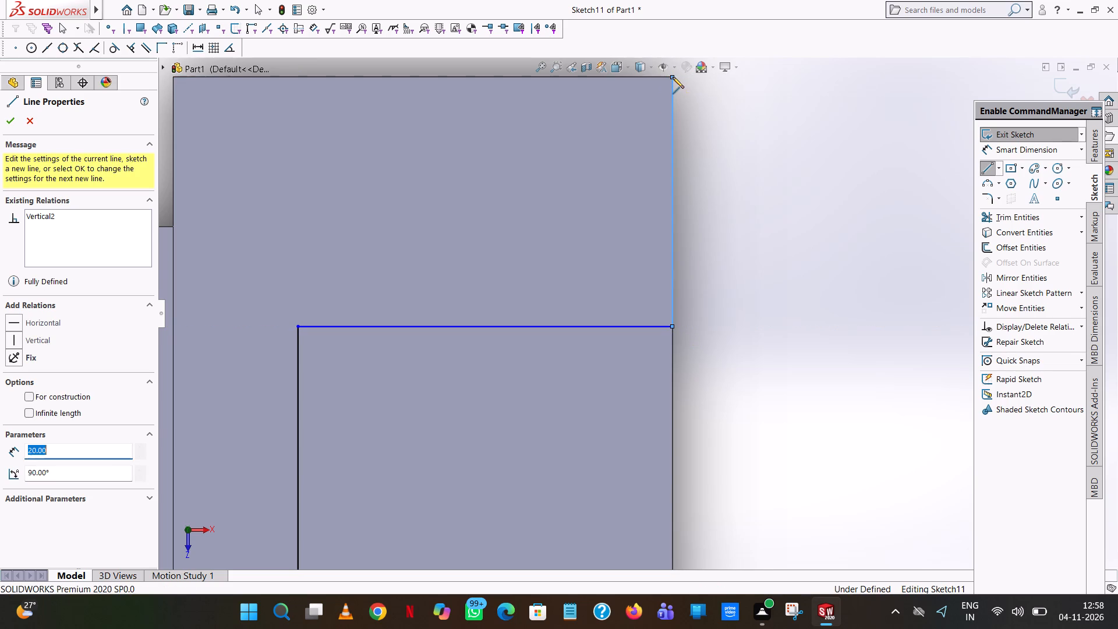
scroll(574, 92, "up", 3)
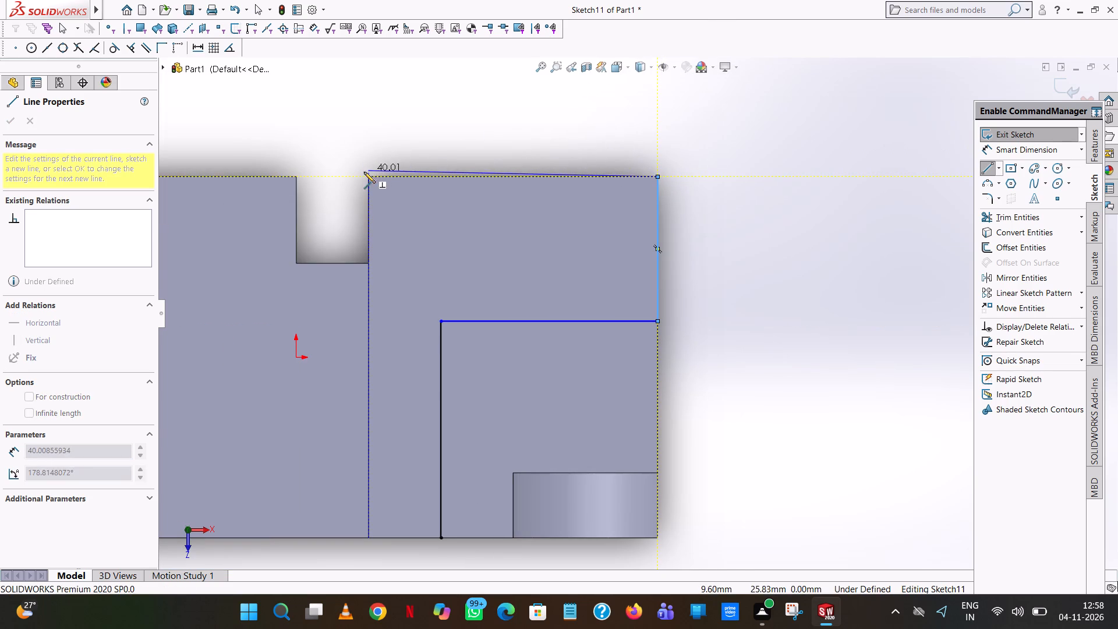
left_click(368, 176)
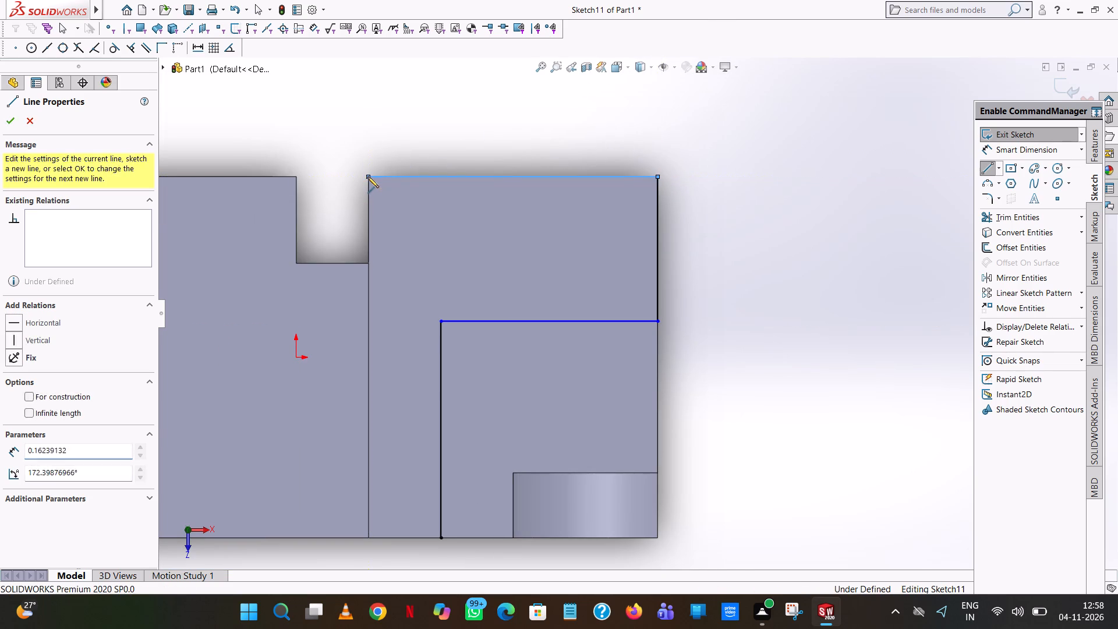
left_click(368, 323)
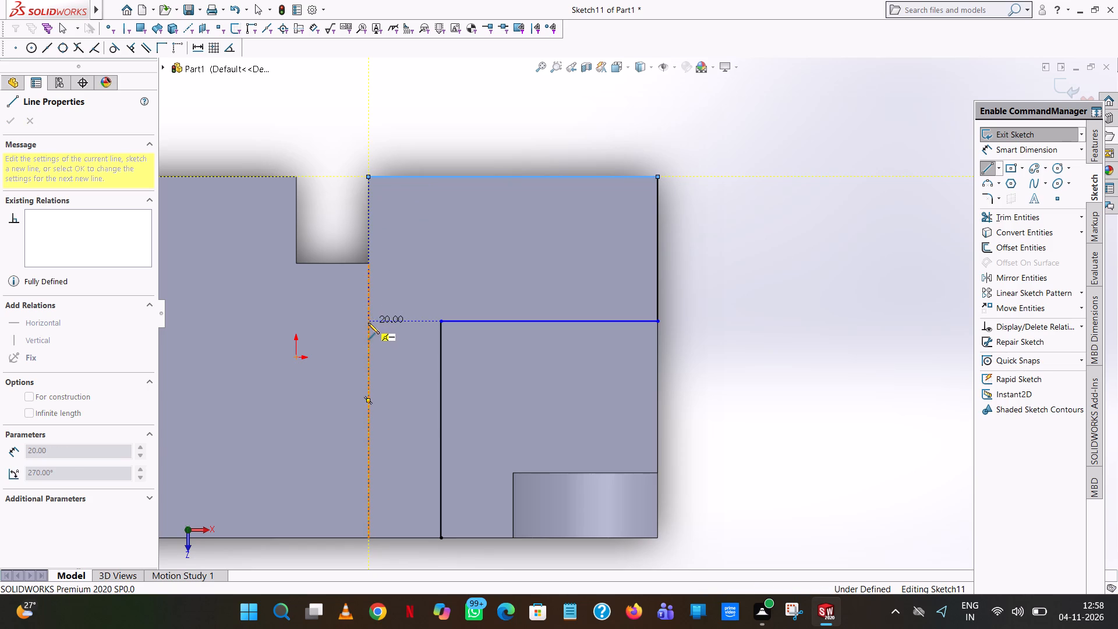
left_click(440, 321)
right_click(440, 321)
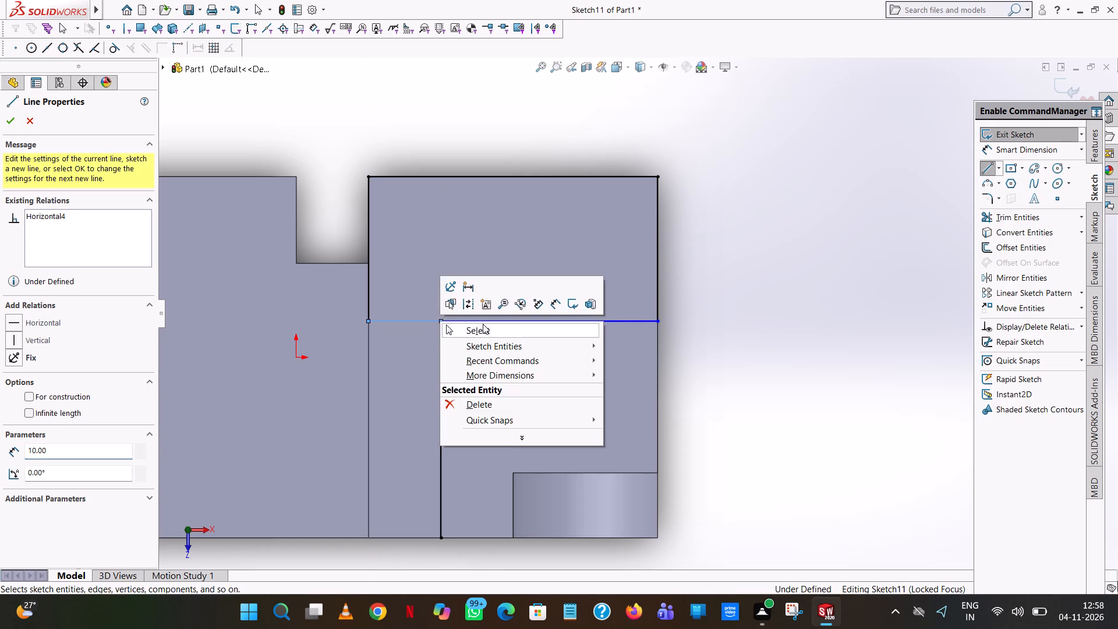
left_click(483, 324)
Trim away the 30 mm line between the rectangle and the lower block's front edge.
left_click(1011, 211)
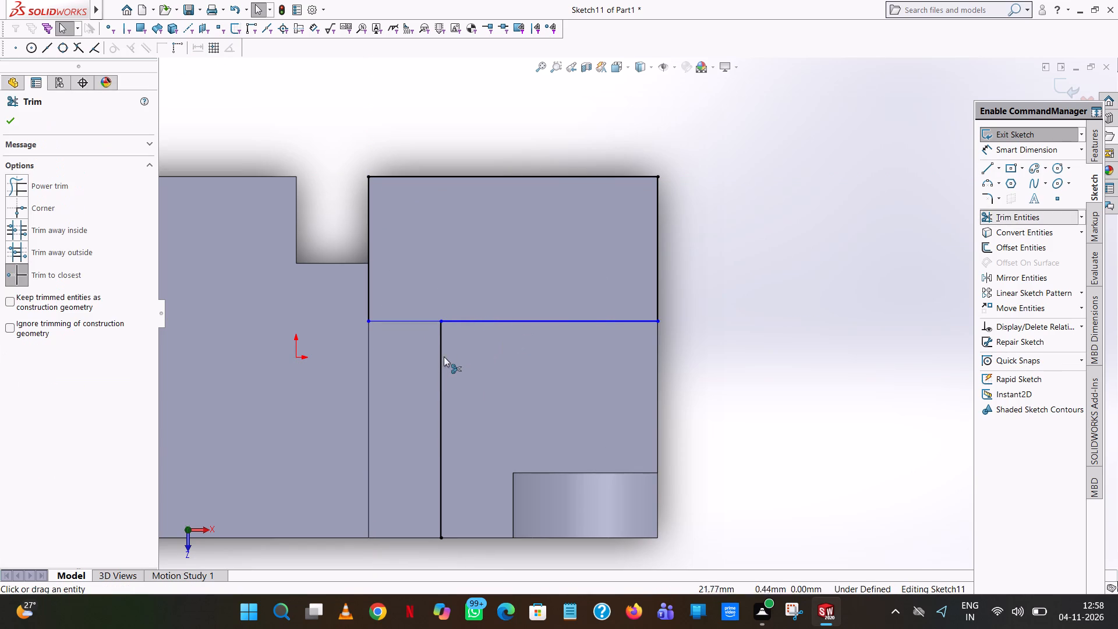
left_click(439, 359)
left_click(12, 119)
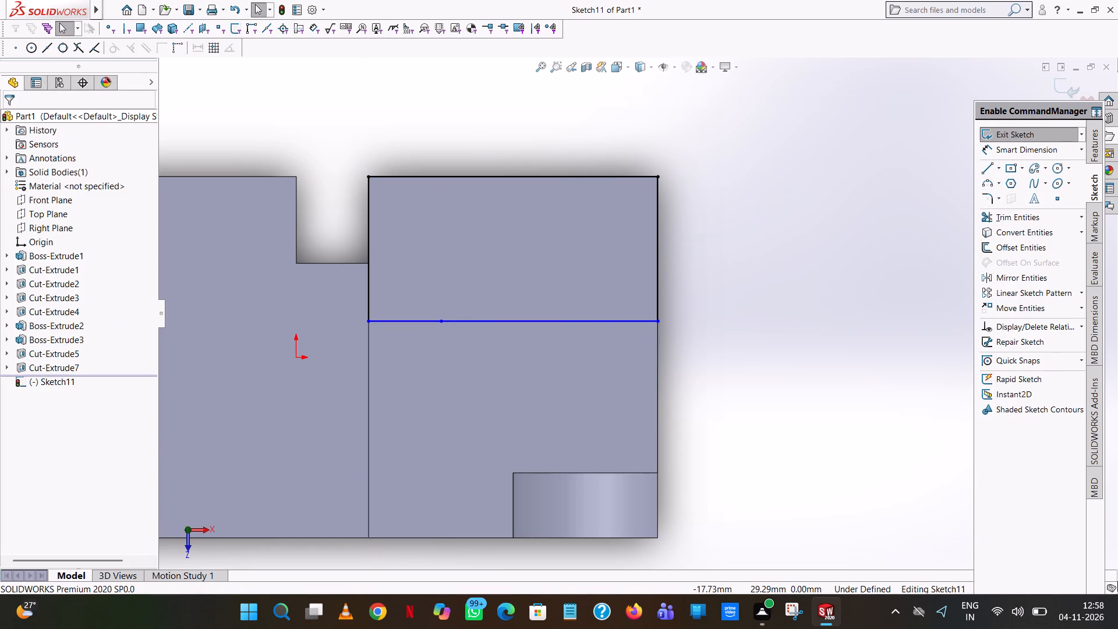
left_click(760, 104)
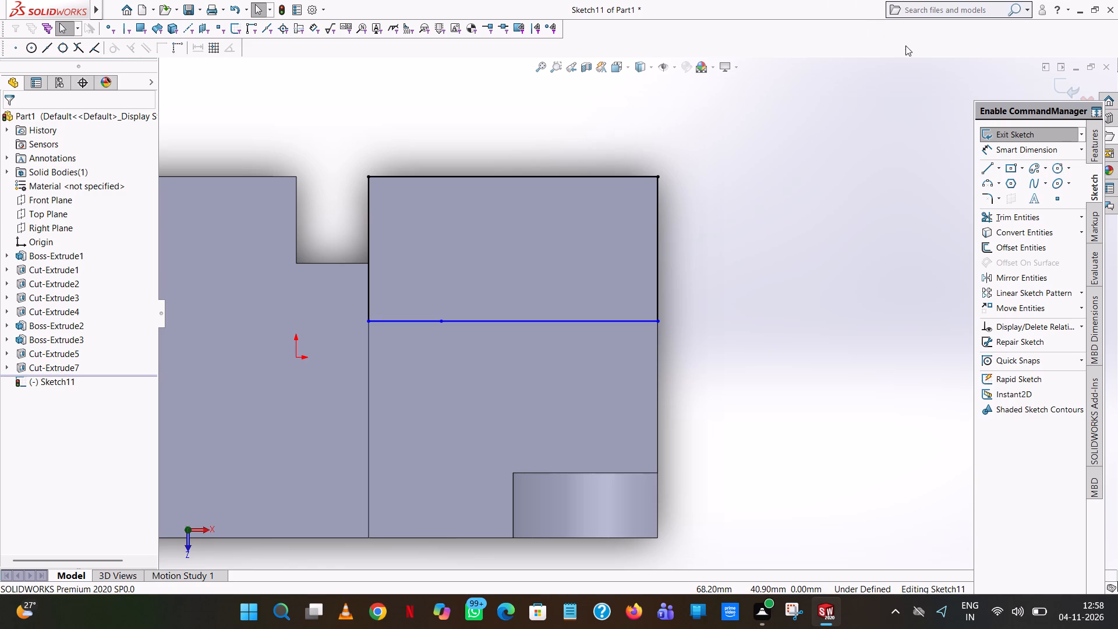
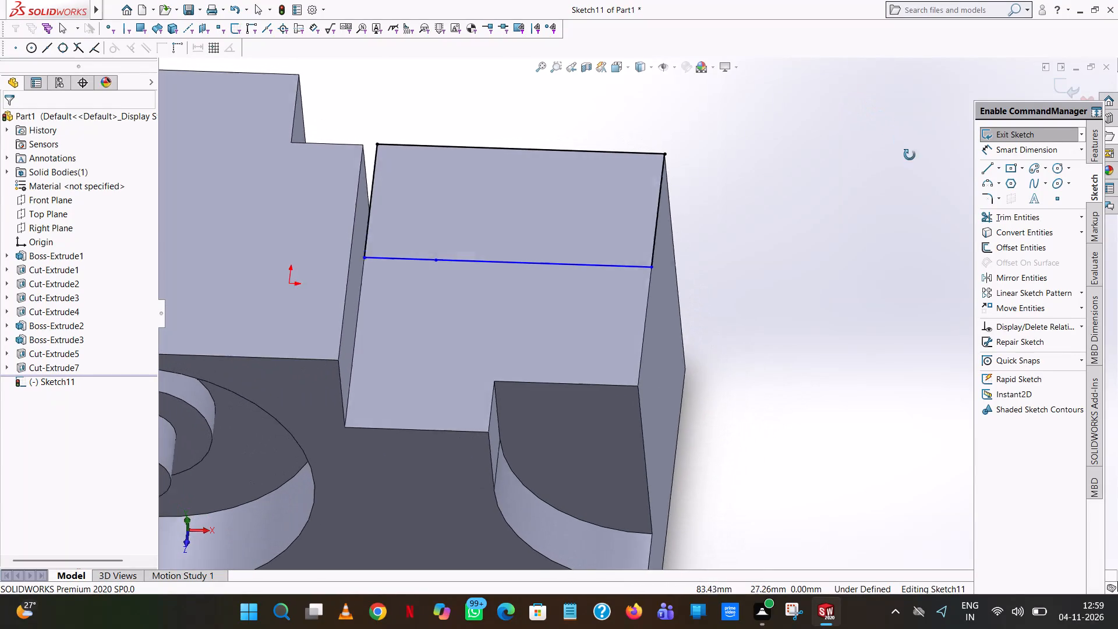
Check the length of the rectangle's inner line across the lower block with Smart Dimension.
left_click(1036, 153)
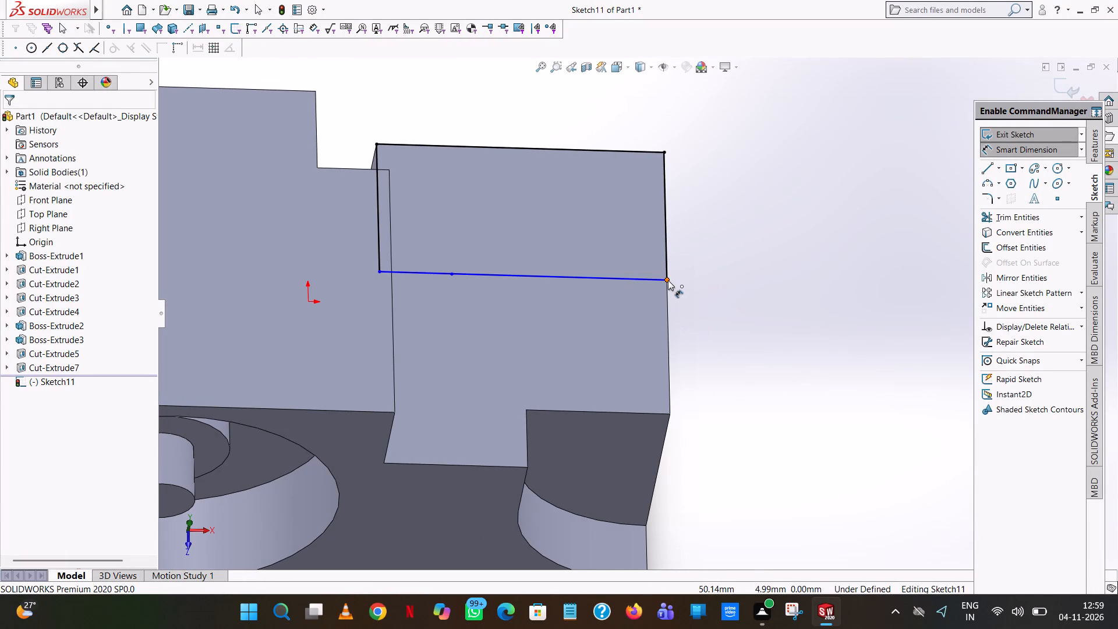
left_click(668, 280)
left_click(380, 273)
left_click(455, 360)
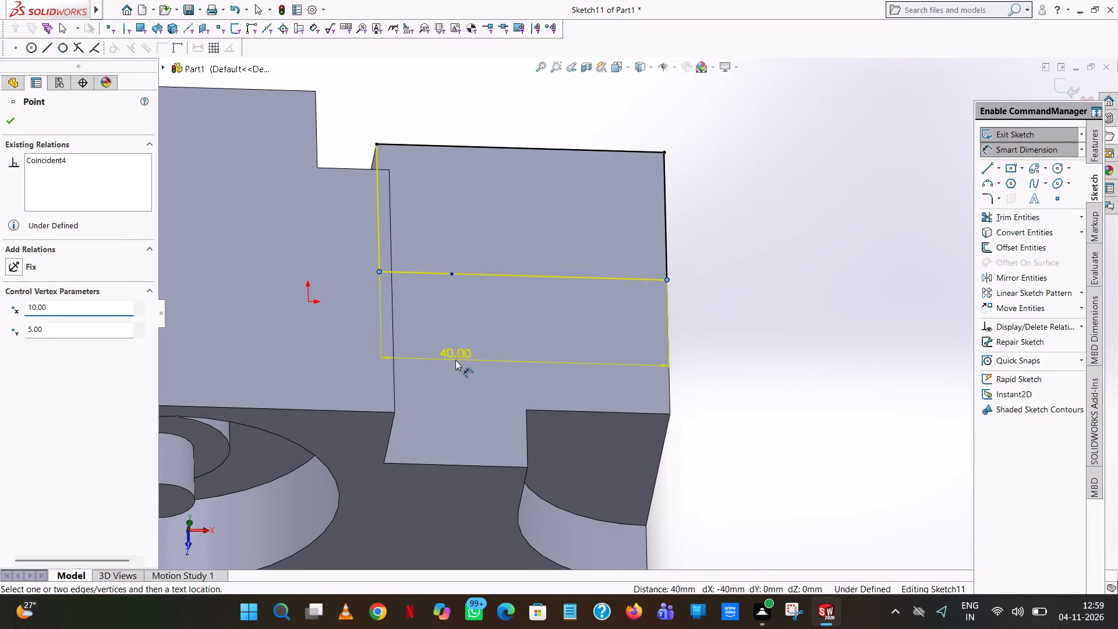
left_click(655, 324)
Cut the 40 by 20 mm rectangle down through the lower block to a blind depth of 117 mm.
middle_click_drag(743, 269, 722, 260)
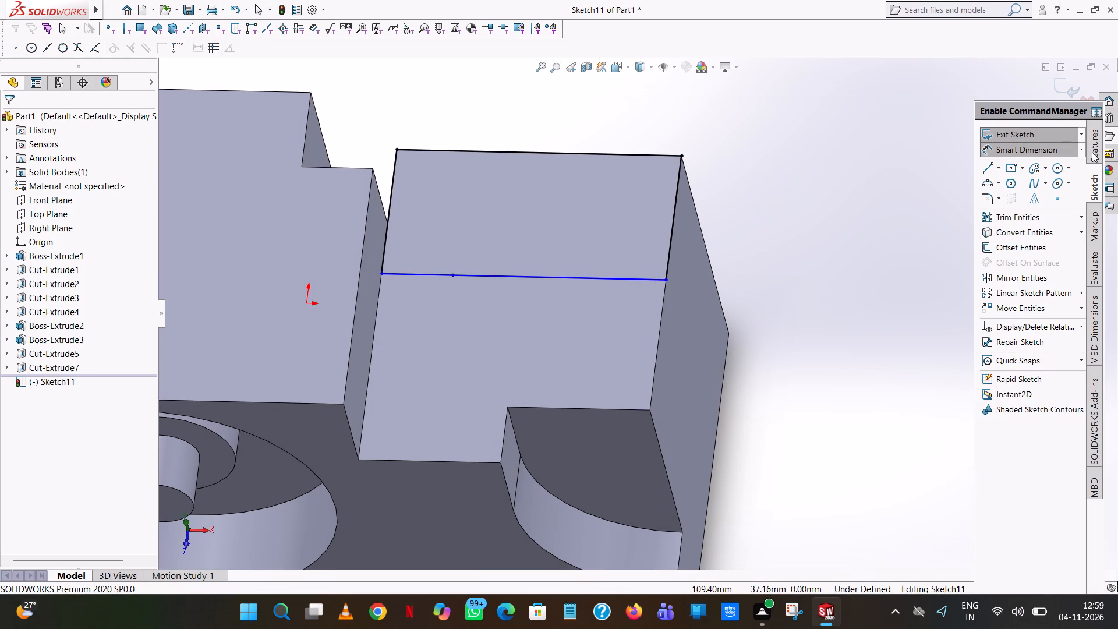
left_click(1092, 152)
left_click(1012, 211)
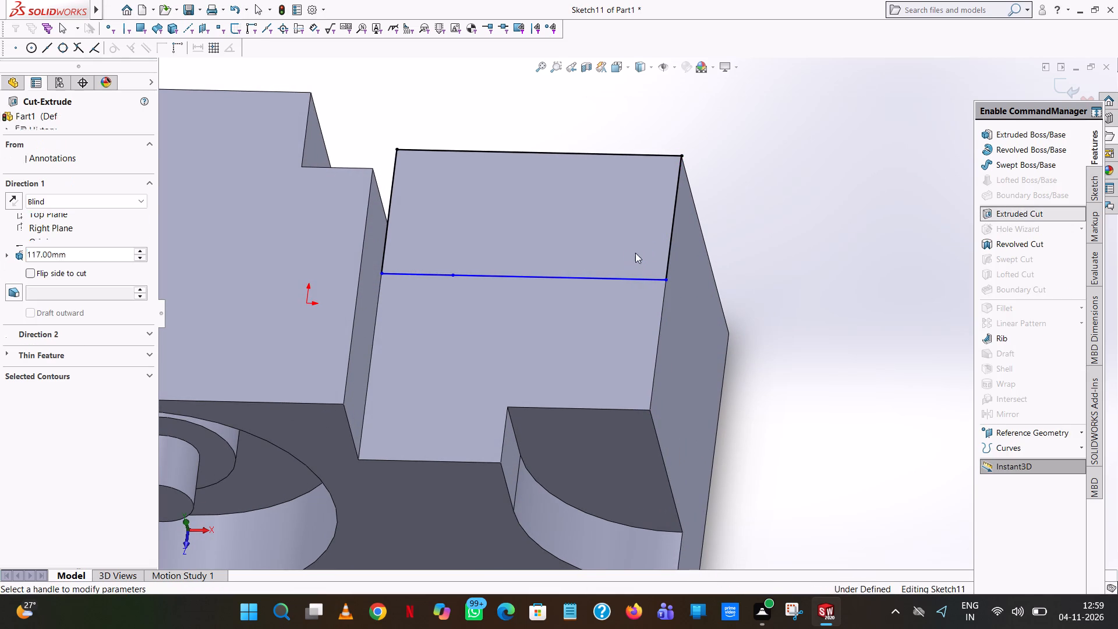
scroll(683, 184, "up", 1)
left_click(13, 116)
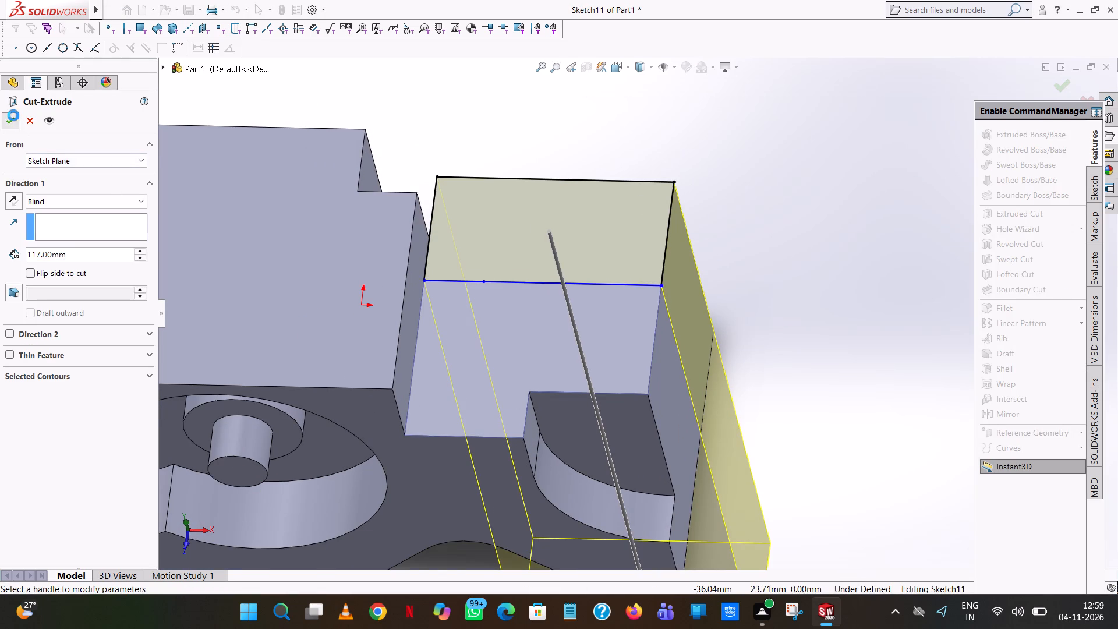
left_click(761, 222)
Examine the part from the front, underside, ends and back to check the rear cut and overall shape.
middle_click_drag(741, 260, 759, 243)
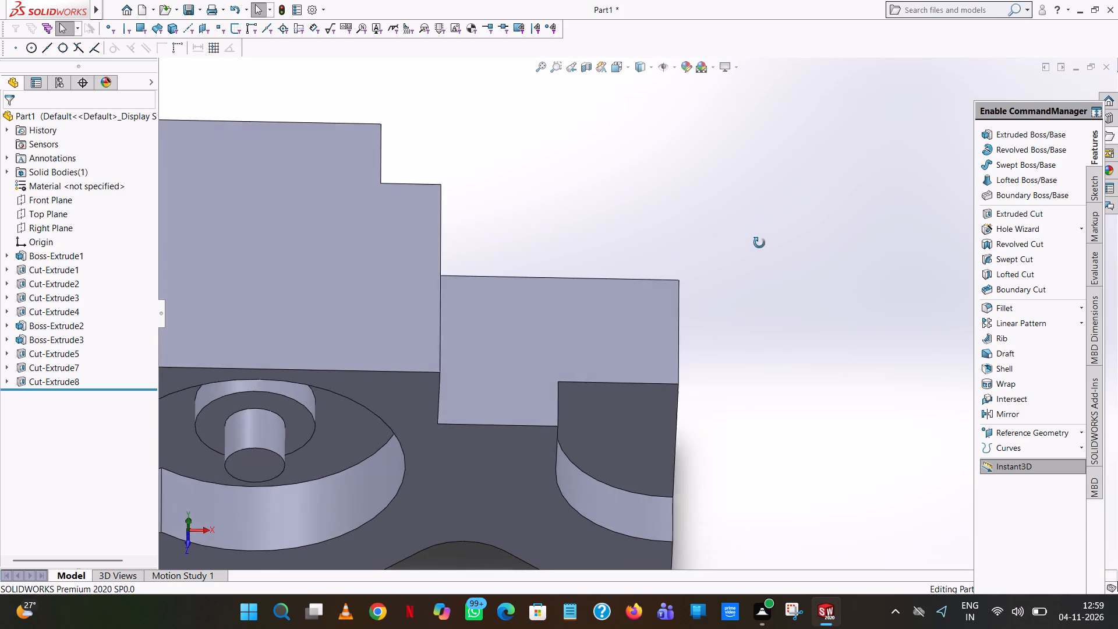
middle_click_drag(759, 243, 758, 133)
scroll(761, 185, "up", 1)
scroll(700, 194, "up", 3)
middle_click_drag(627, 225, 693, 392)
scroll(694, 392, "up", 1)
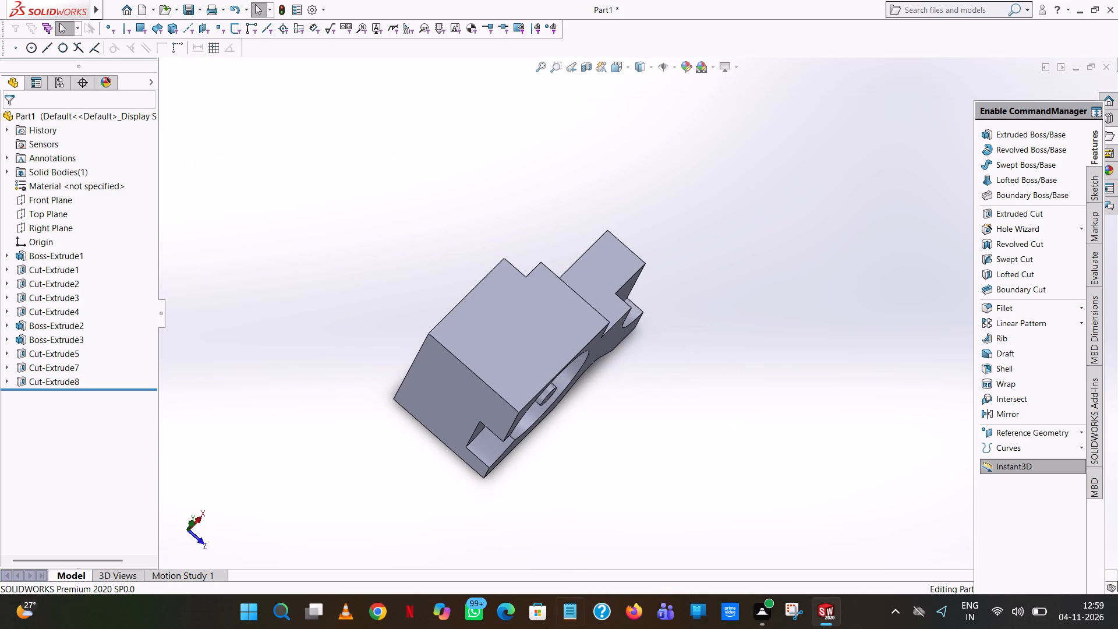
middle_click_drag(543, 321, 434, 423)
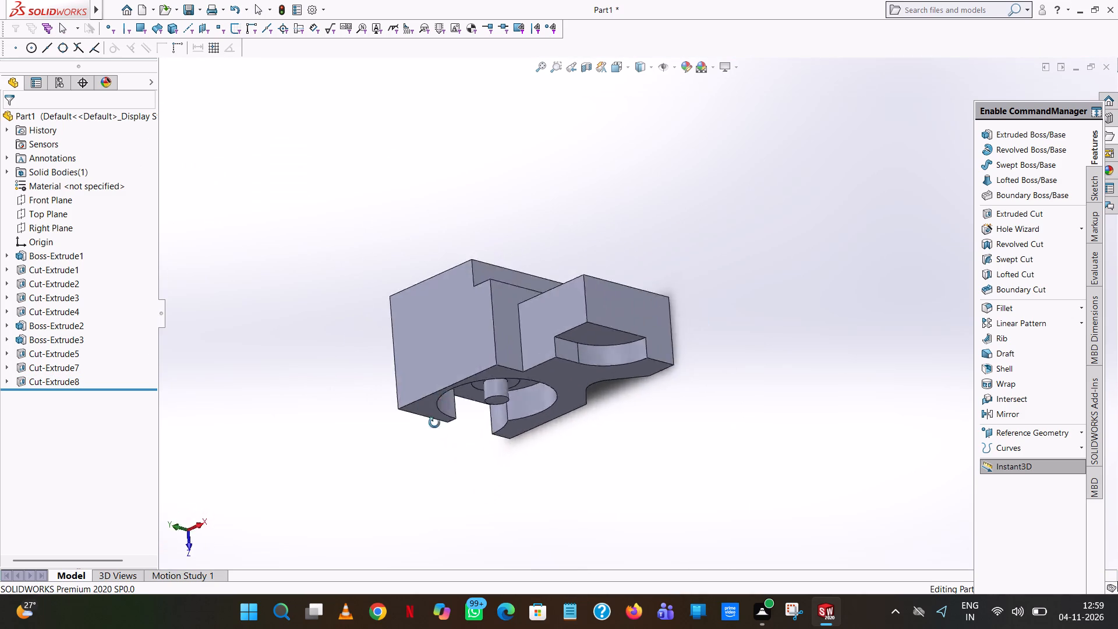
middle_click_drag(434, 423, 518, 301)
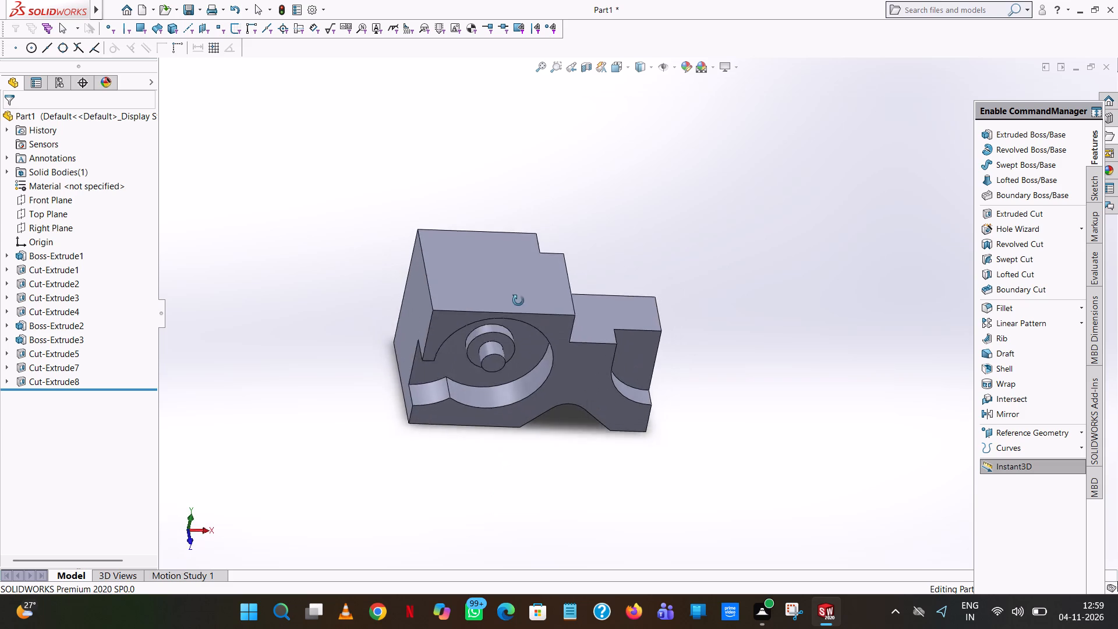
middle_click_drag(518, 301, 624, 441)
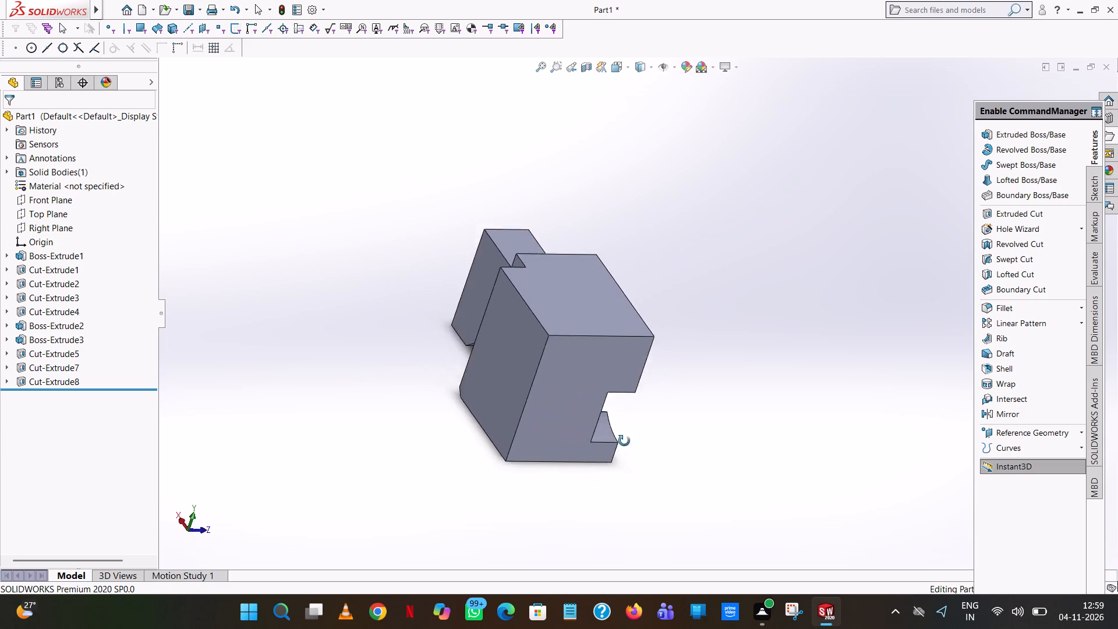
middle_click_drag(624, 441, 602, 418)
scroll(602, 418, "up", 2)
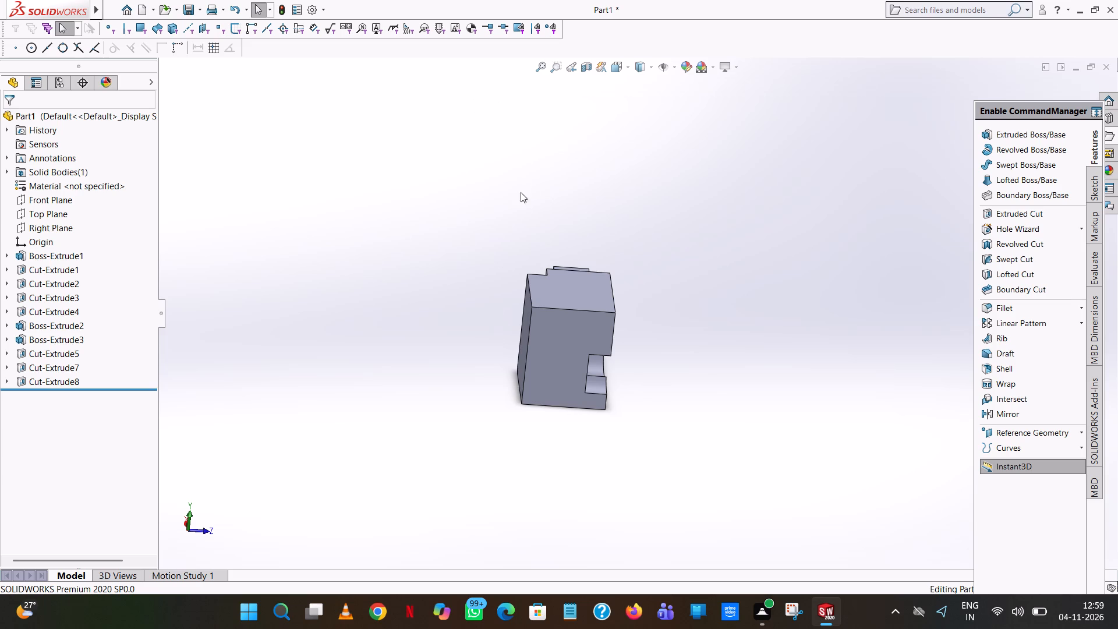
middle_click_drag(619, 289, 577, 285)
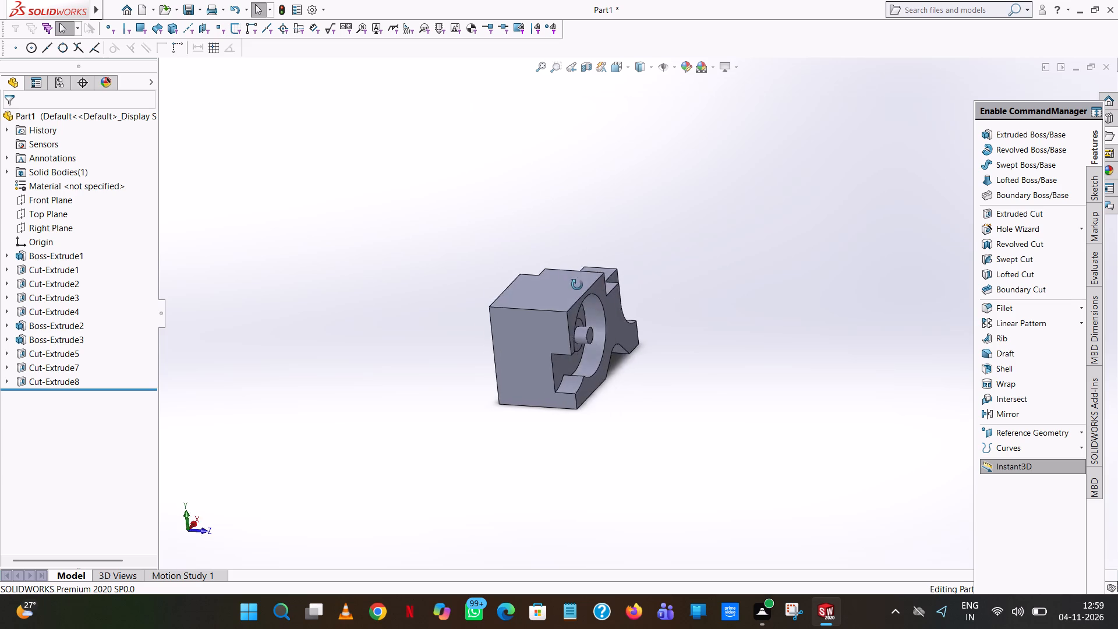
middle_click_drag(577, 285, 733, 280)
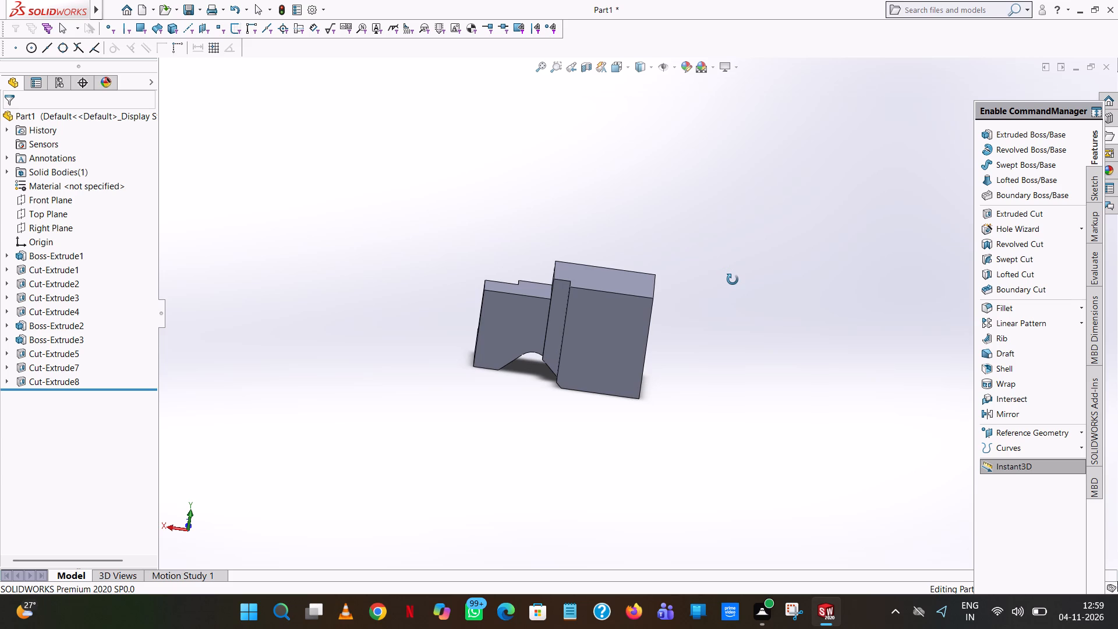
middle_click_drag(733, 280, 678, 400)
scroll(678, 400, "up", 1)
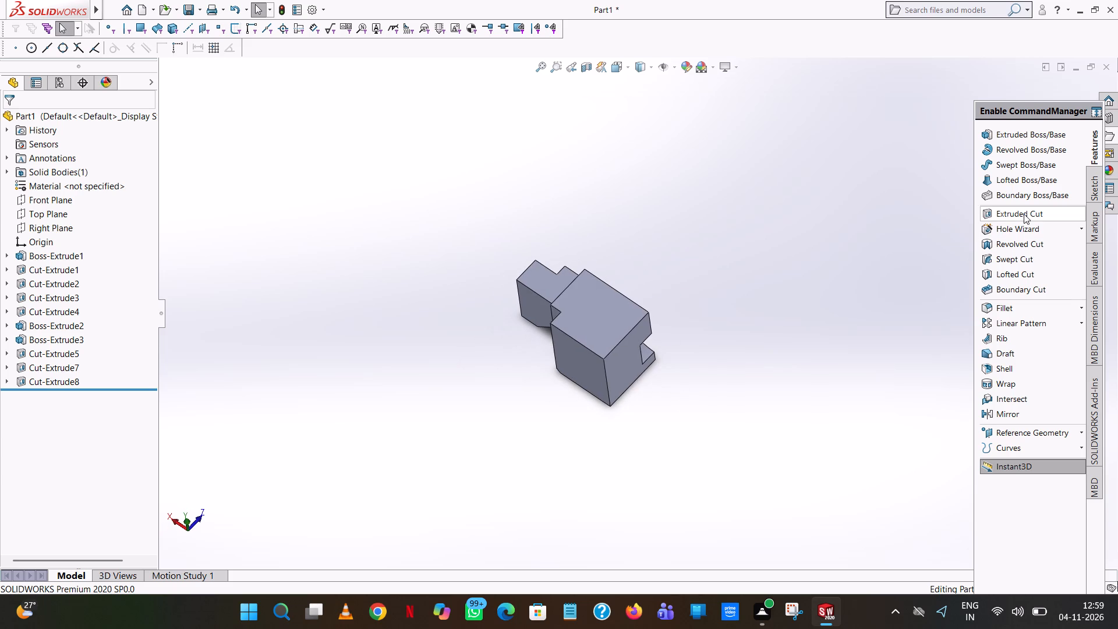
Start an extruded-cut sketch on the taller block's top face and draw a 30 mm line along its front edge from the outer corner.
left_click(1025, 211)
left_click(600, 320)
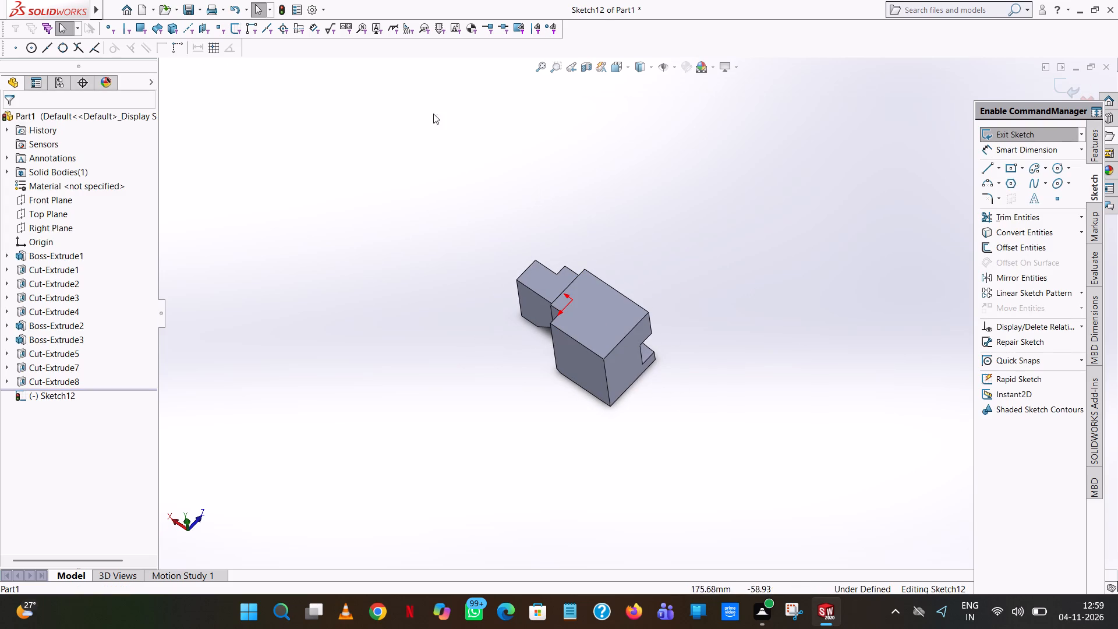
left_click(625, 71)
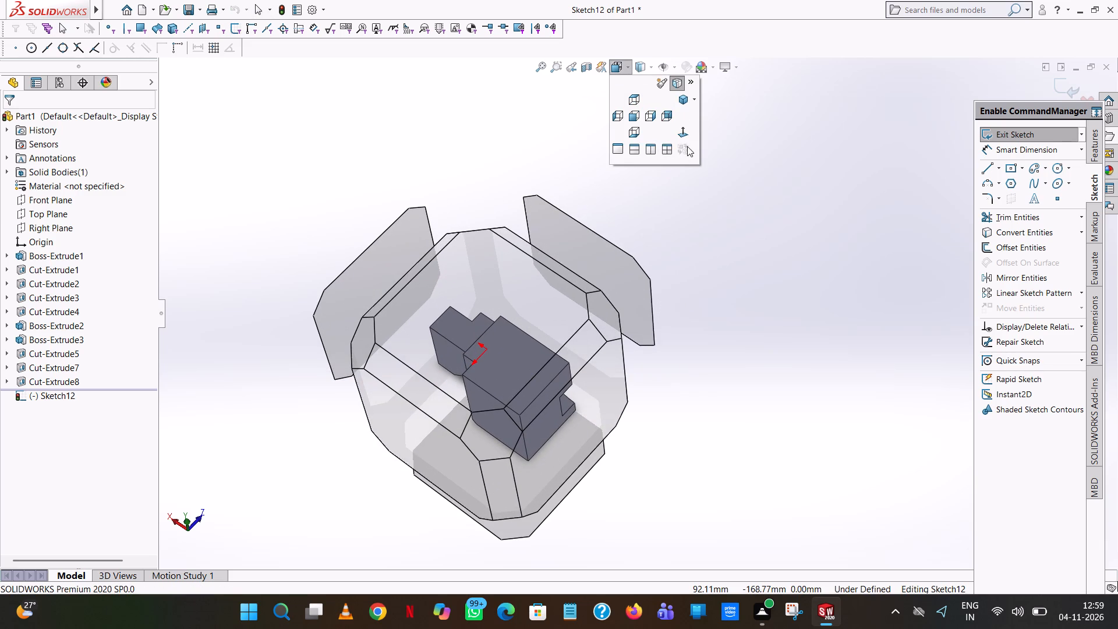
left_click(676, 129)
scroll(616, 324, "down", 3)
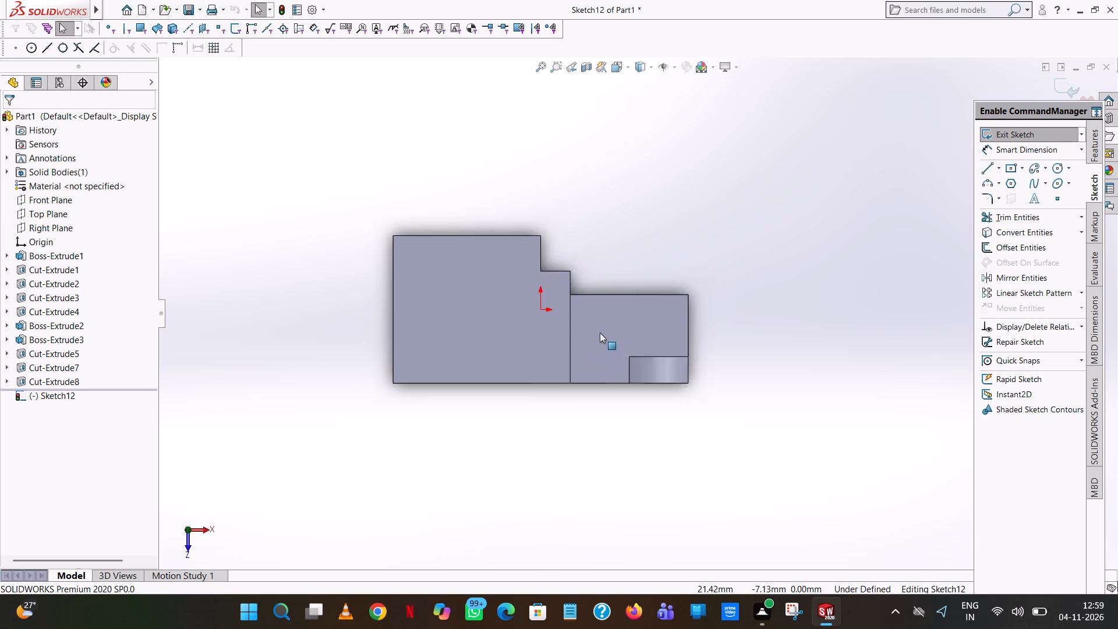
scroll(600, 333, "down", 2)
left_click(988, 166)
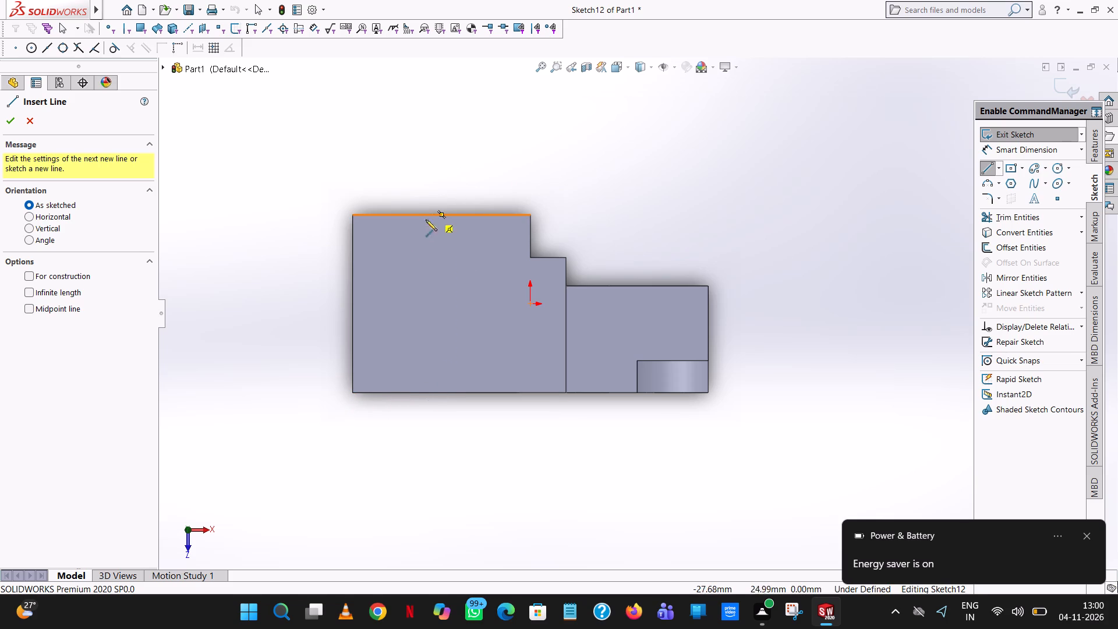
left_click(353, 394)
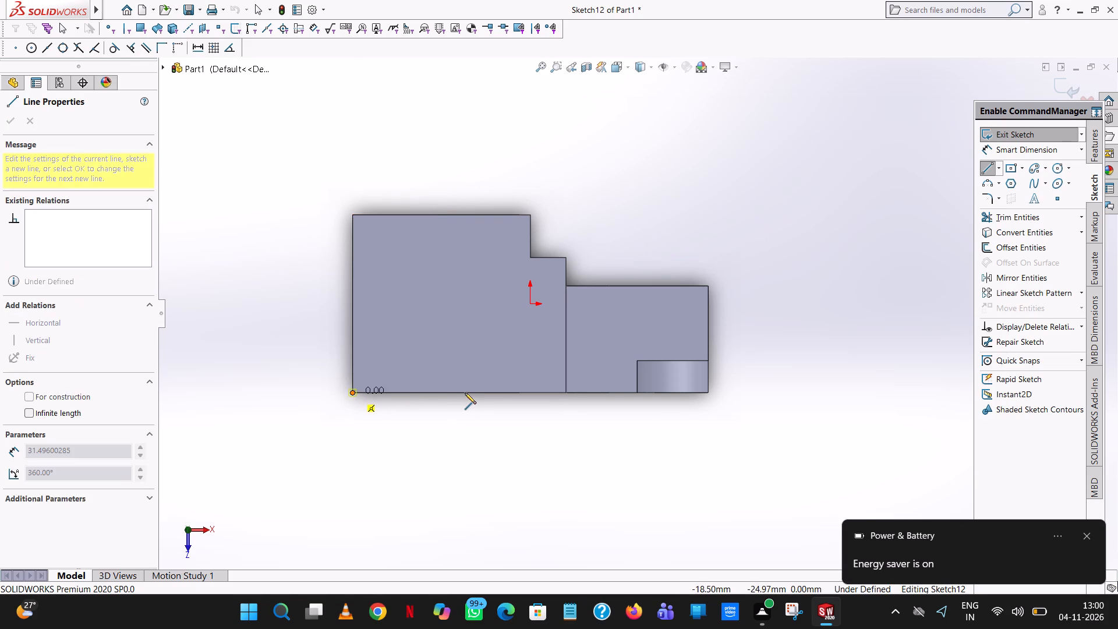
left_click(465, 393)
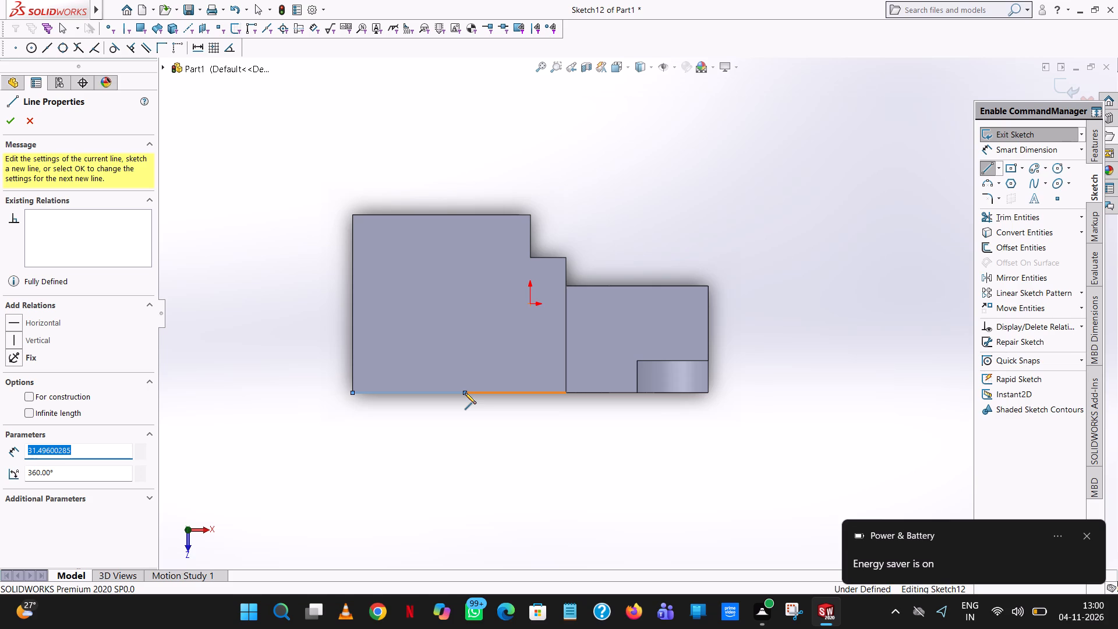
type("30")
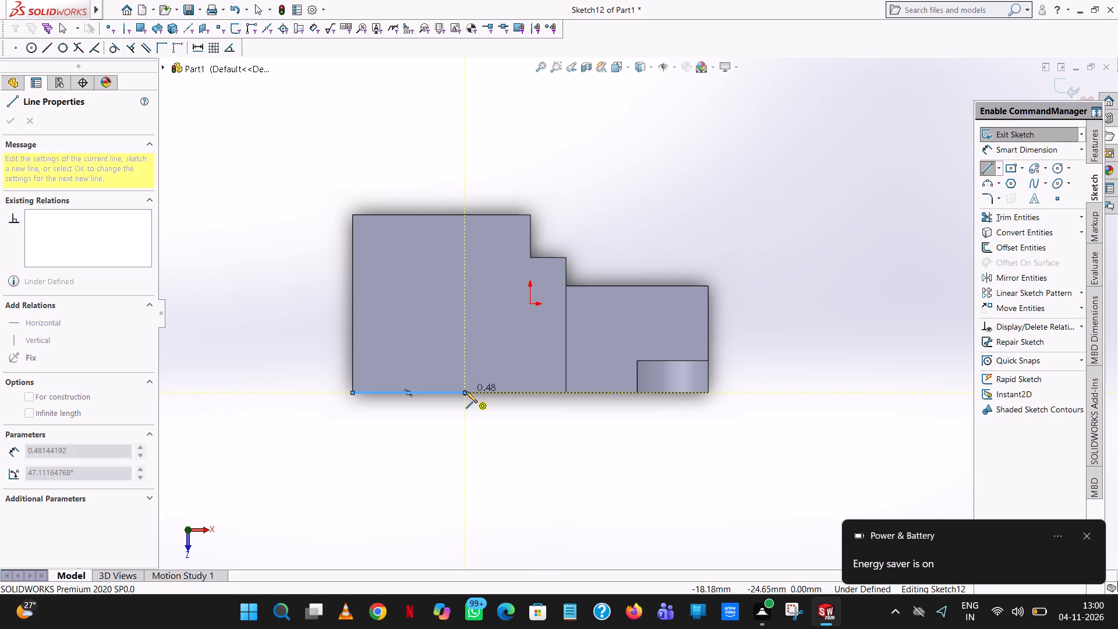
key("Return")
right_click(466, 391)
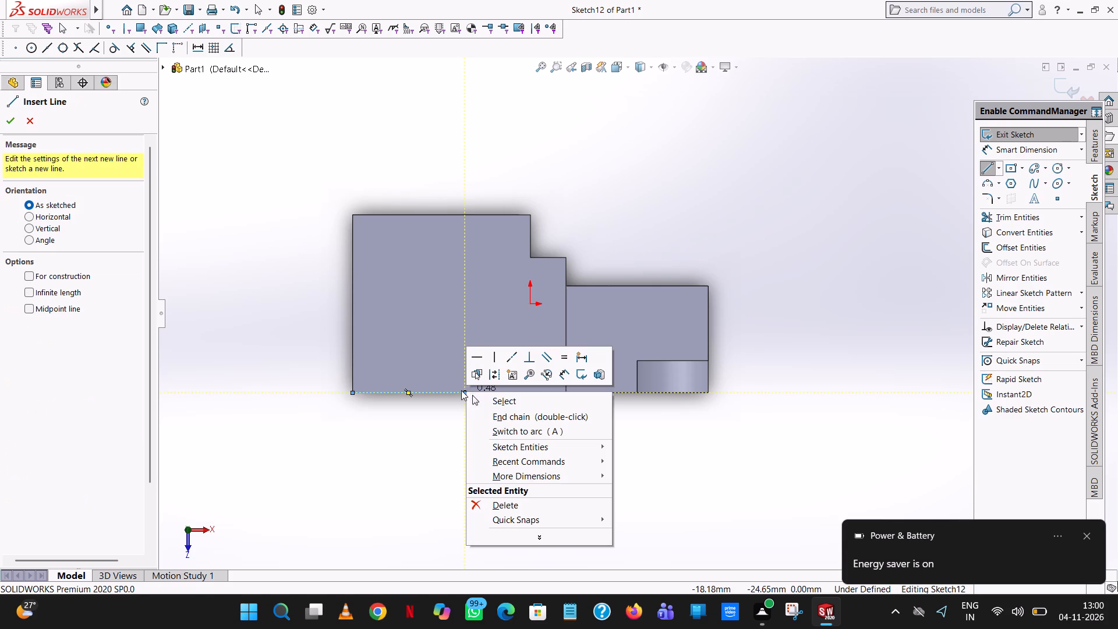
left_click(500, 405)
left_click(444, 395)
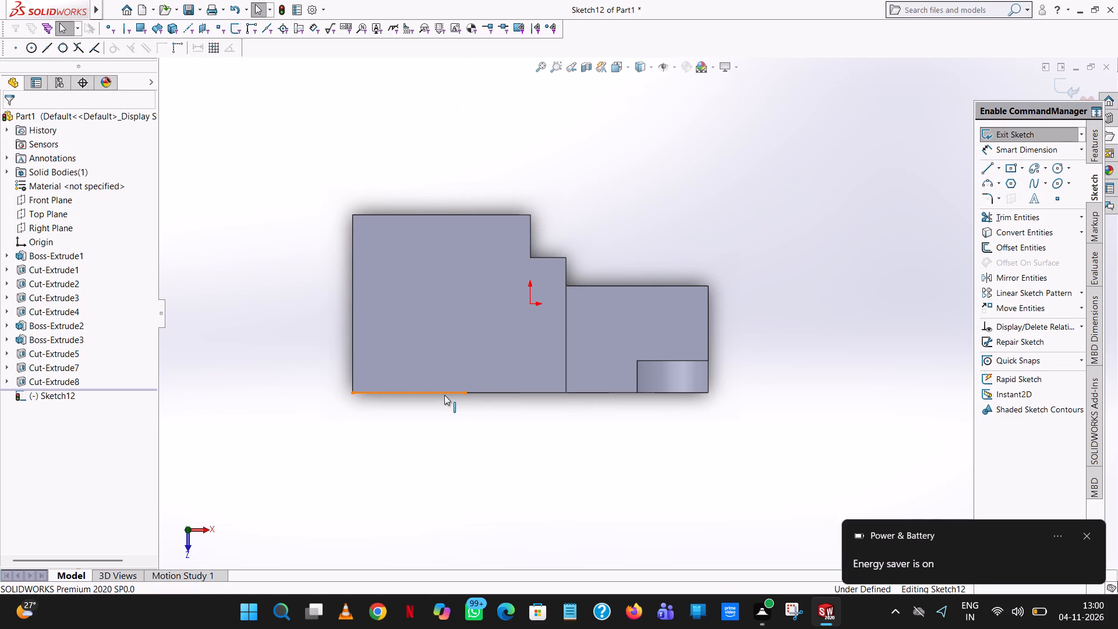
type("30")
key("Return")
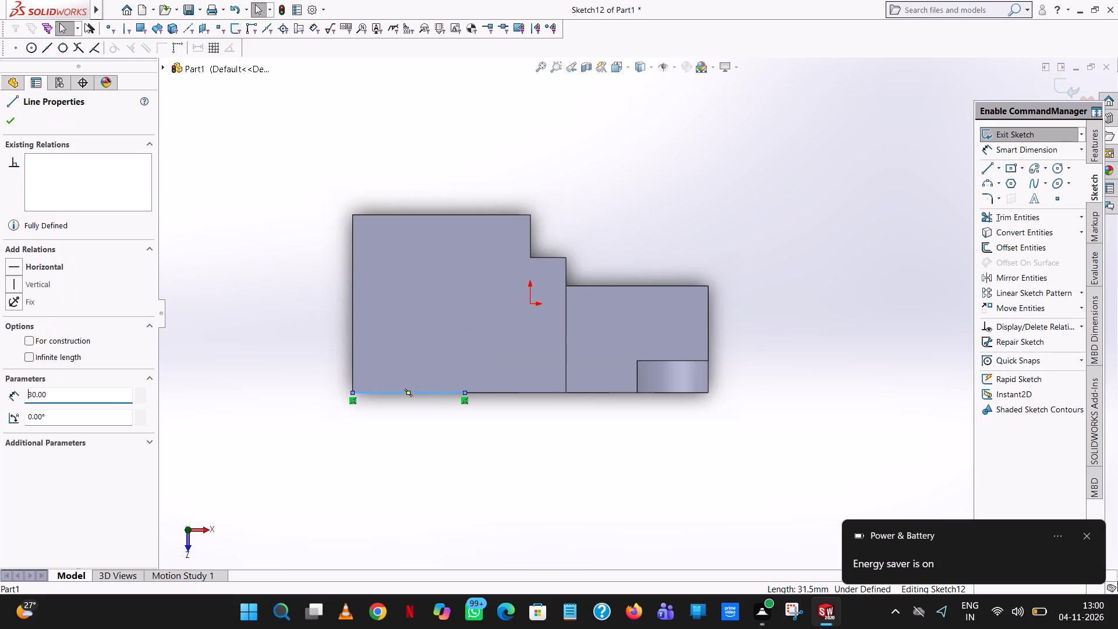
left_click(645, 210)
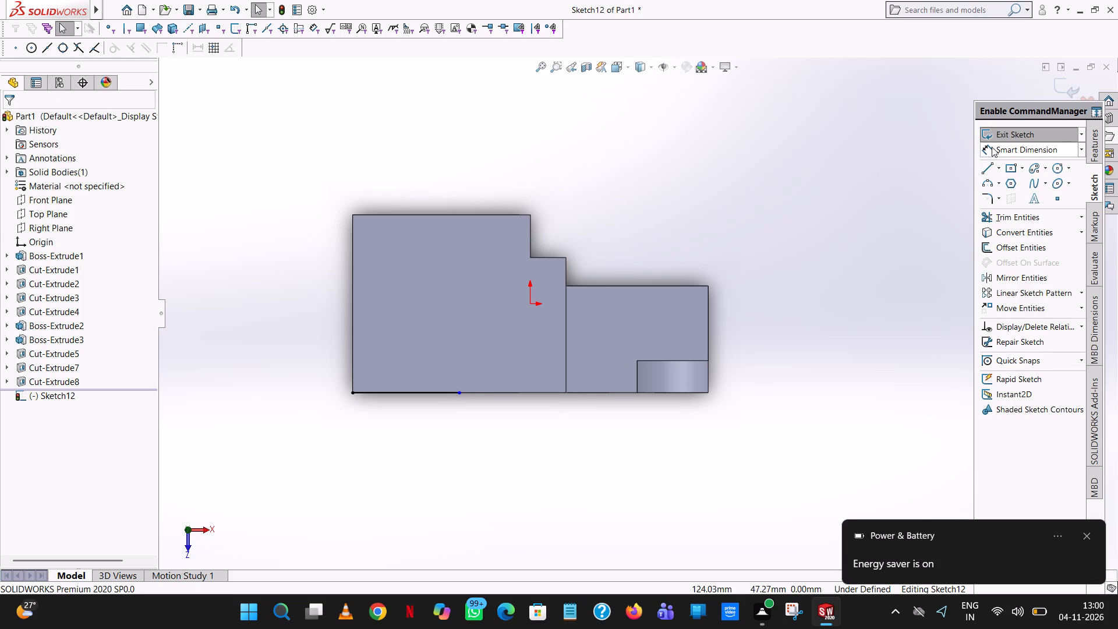
Continue the front-edge line by 9 mm and draw a 30 mm line straight inward from its end.
left_click(987, 172)
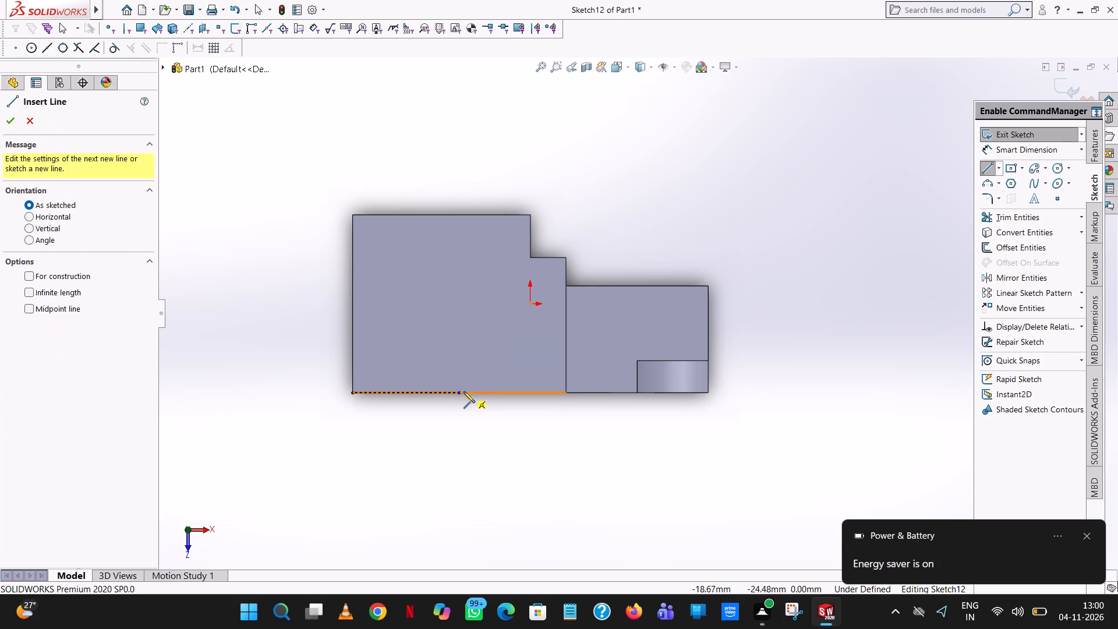
left_click(460, 392)
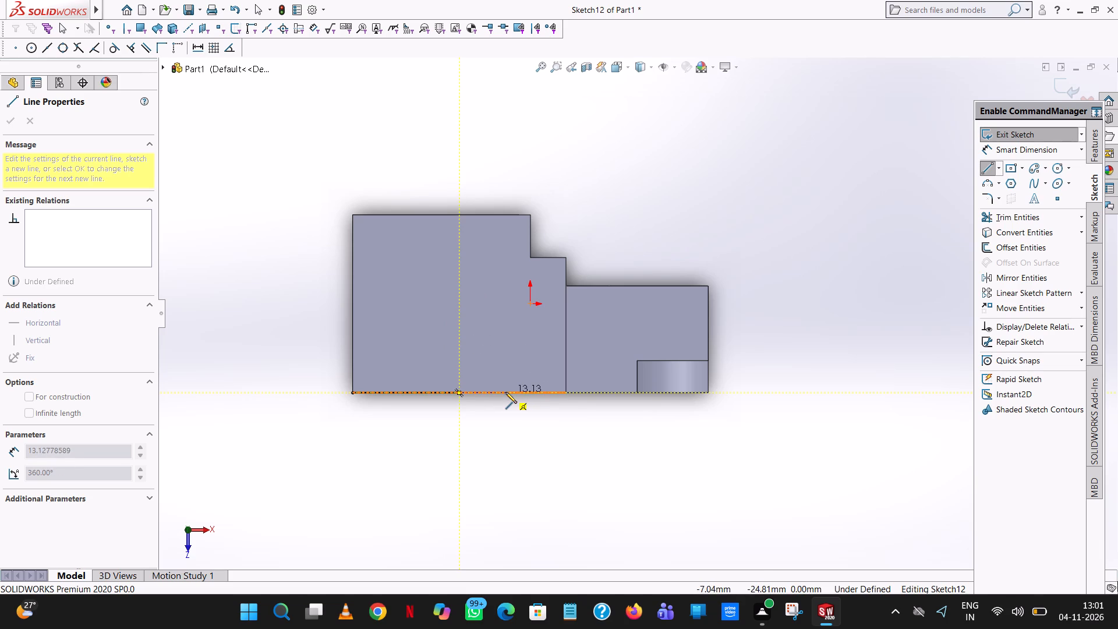
left_click(490, 392)
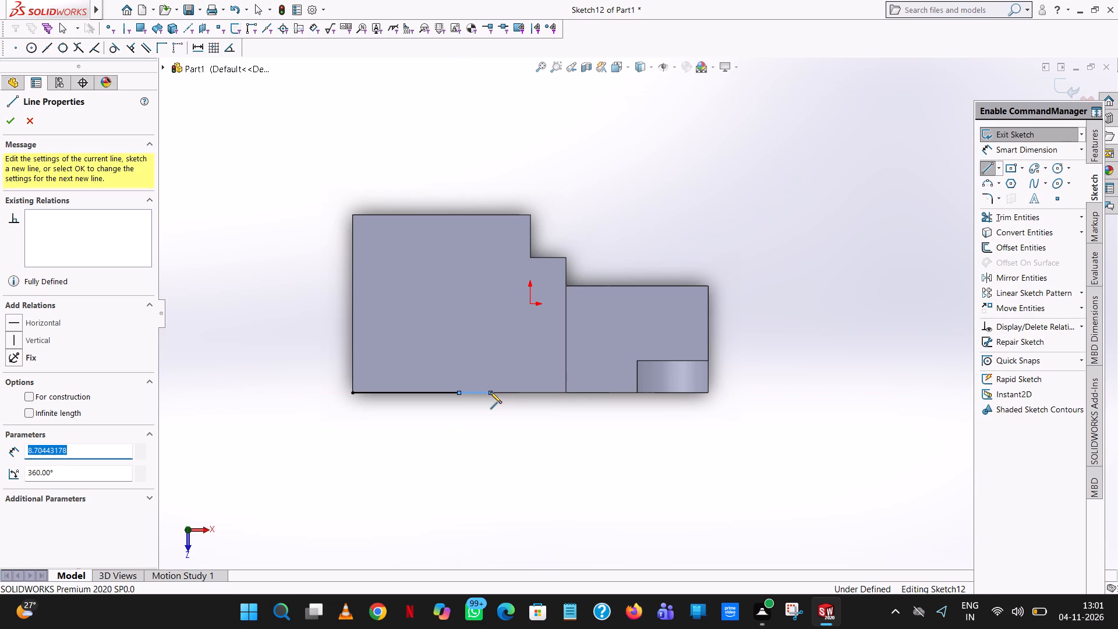
key("9")
key("Return")
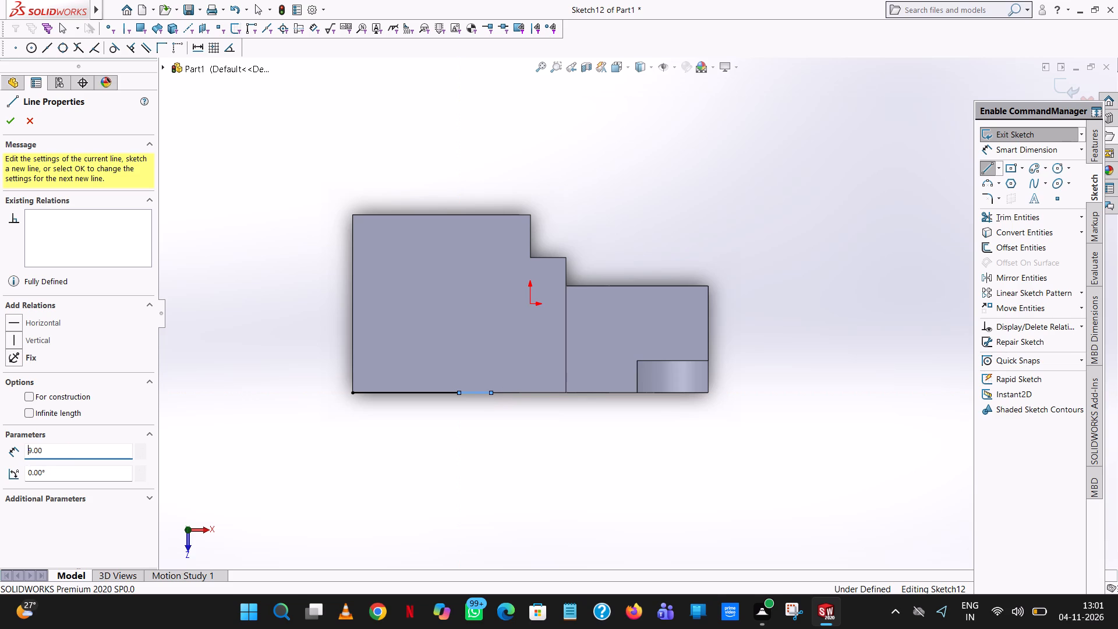
left_click(493, 284)
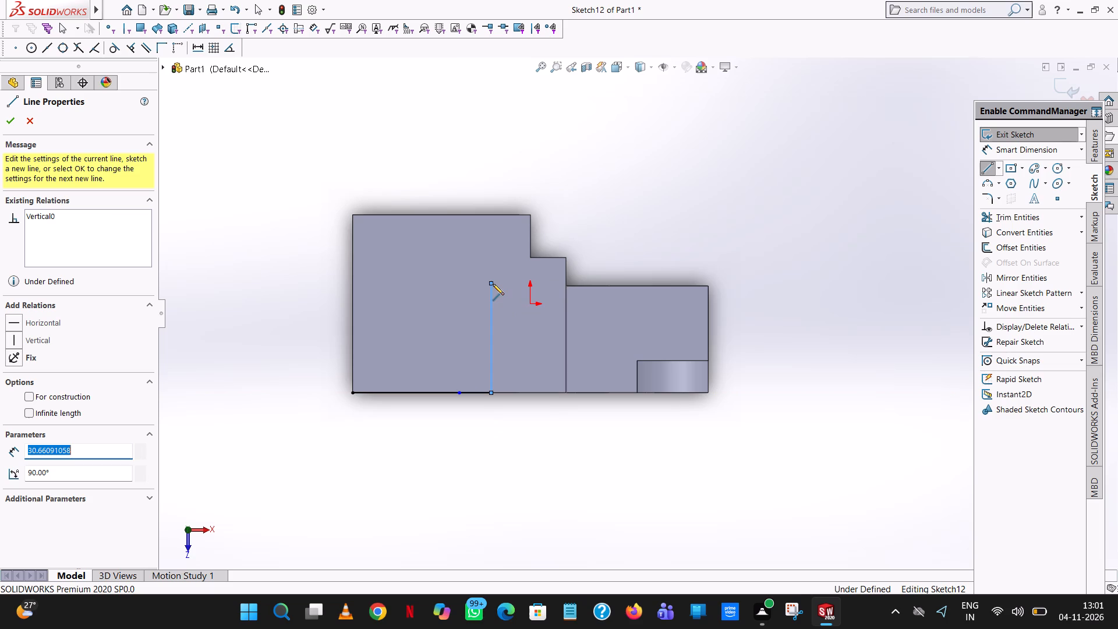
type("30")
key("Return")
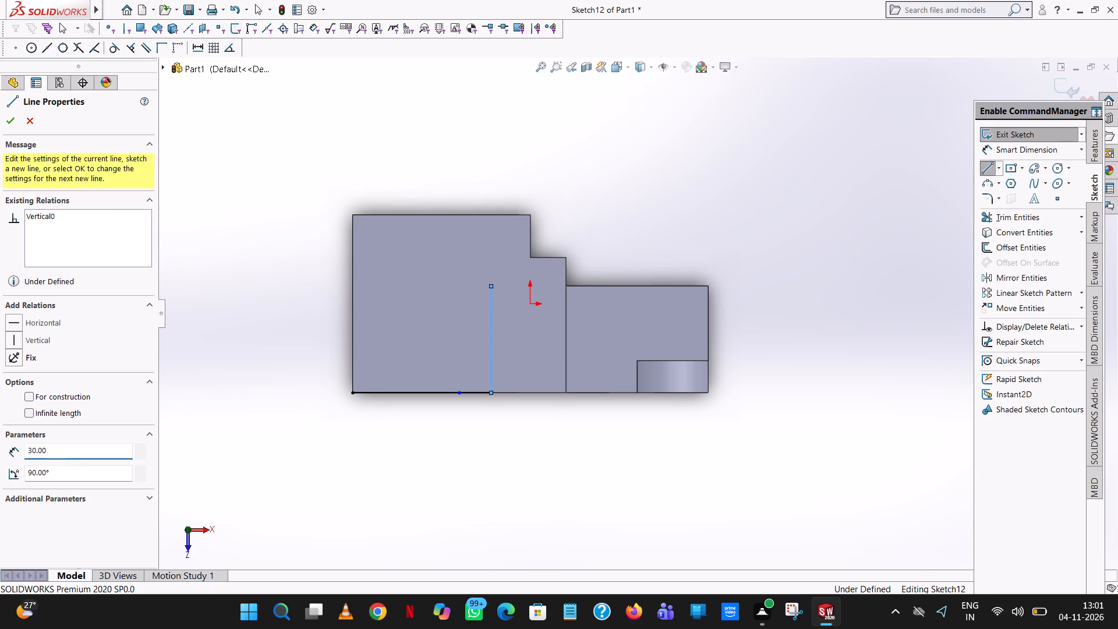
right_click(493, 284)
left_click(511, 294)
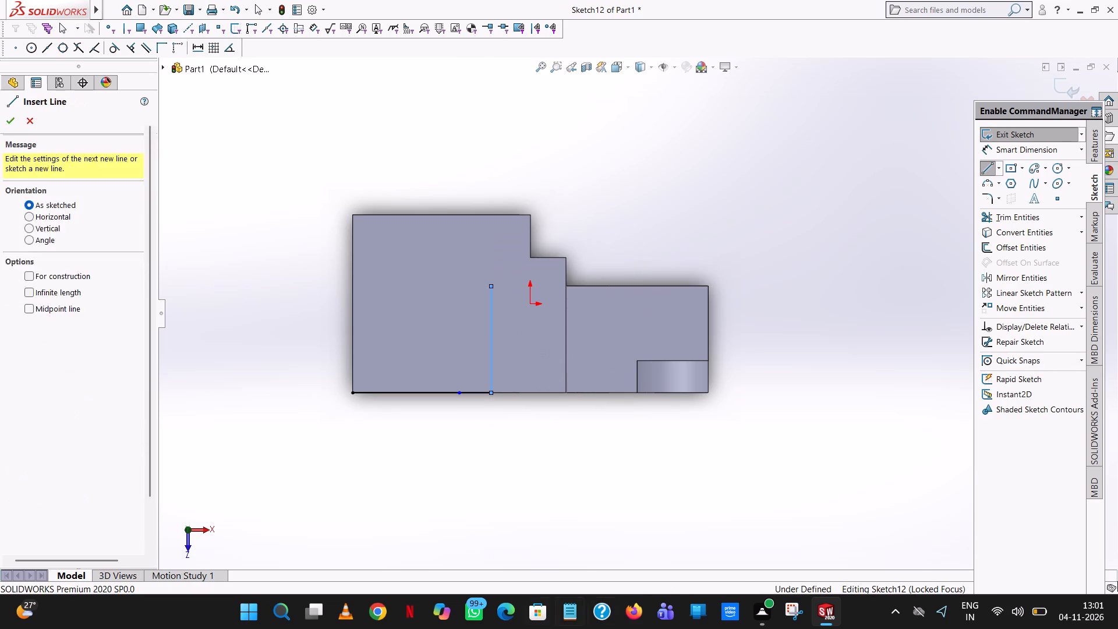
left_click(772, 189)
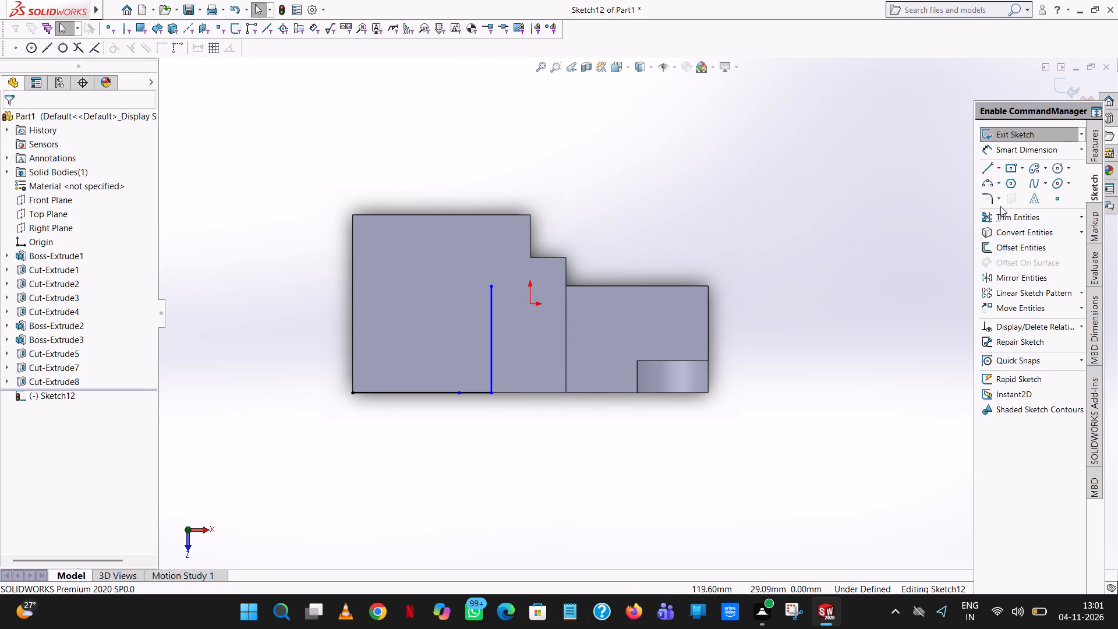
Draw a circle of 5 mm radius centred on the inner end of the 30 mm inward line.
left_click(1058, 161)
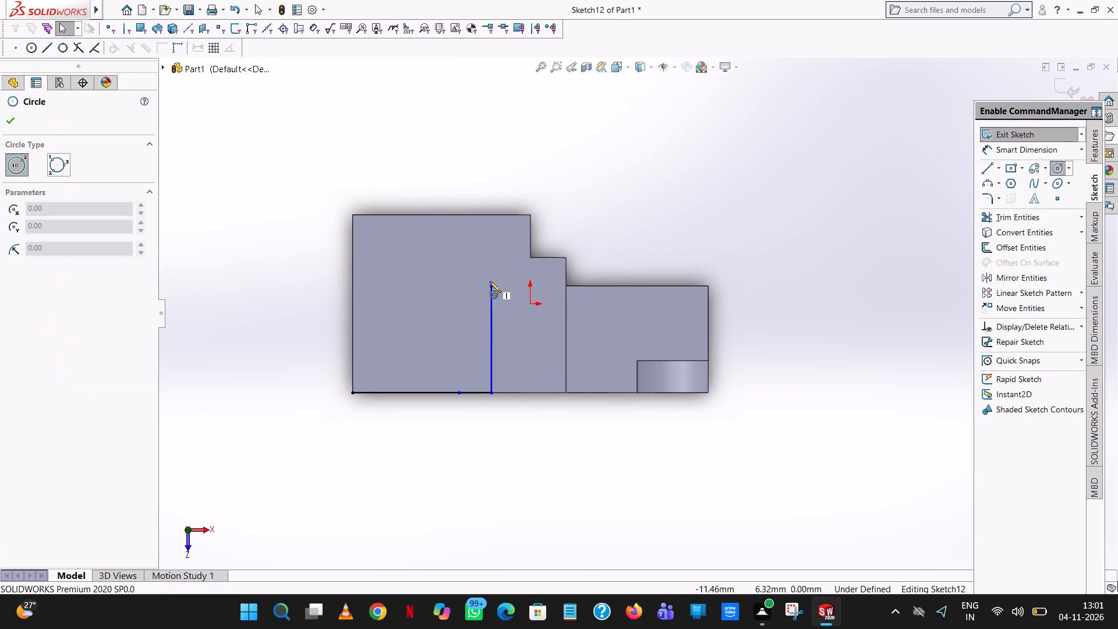
left_click(491, 286)
left_click(506, 275)
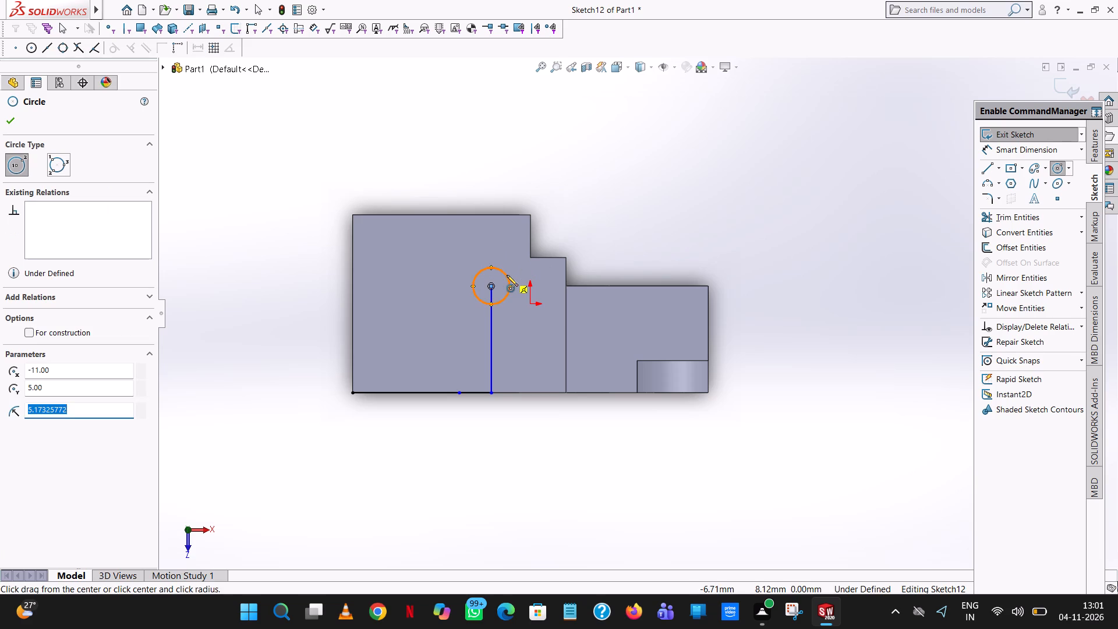
key("5")
key("Return")
right_click(502, 272)
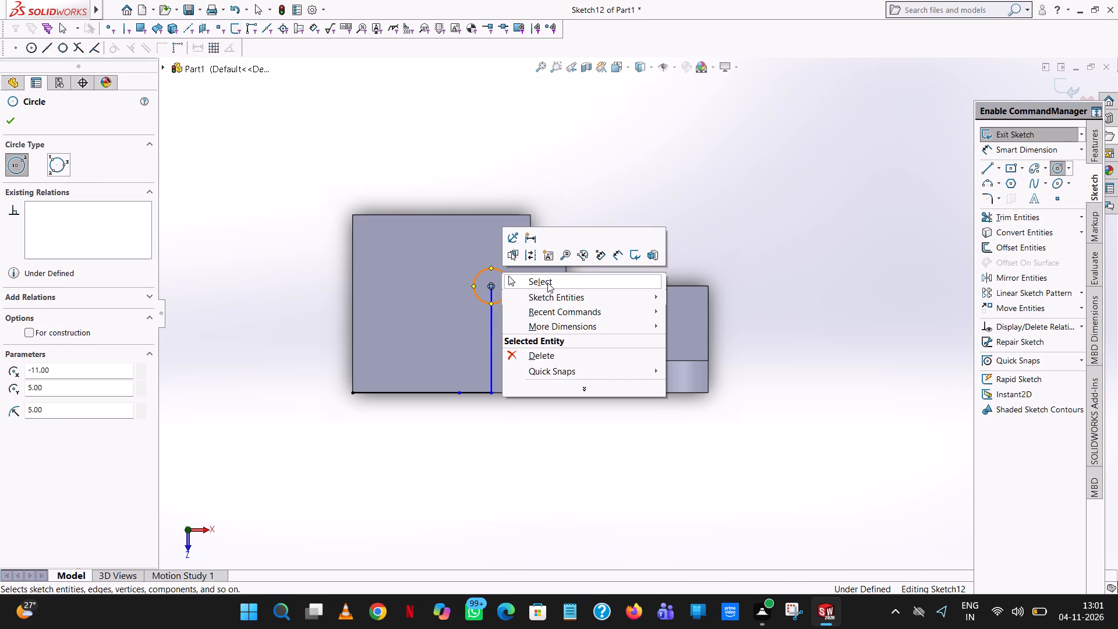
left_click(549, 281)
Trim away the inward guide line and both front-edge guide lines, leaving only the circle in the sketch.
left_click(1016, 214)
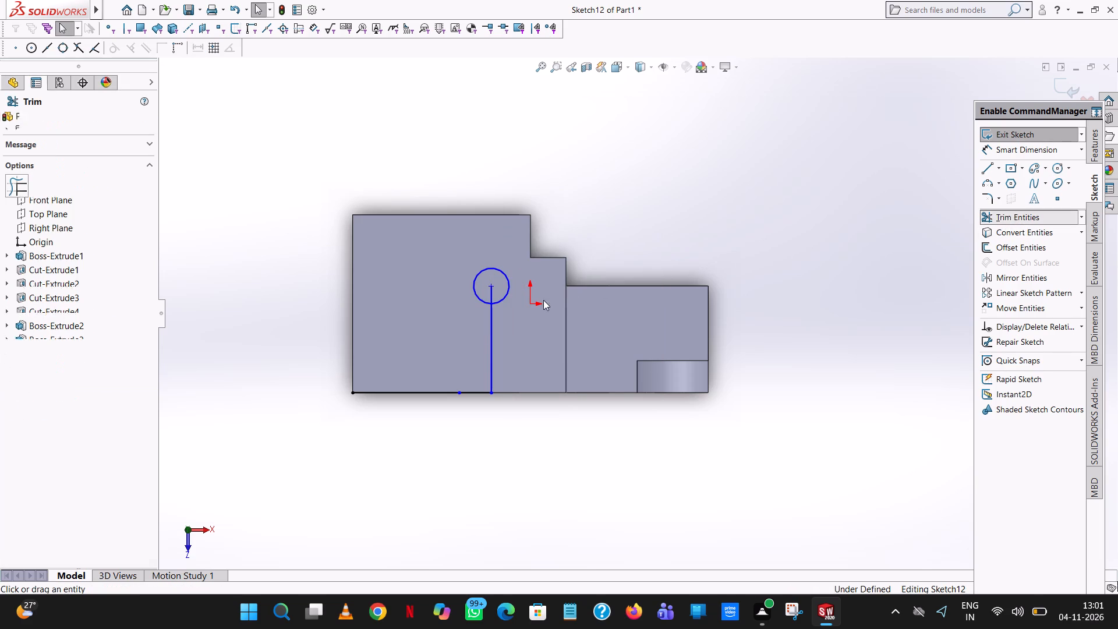
left_click(488, 356)
left_click(491, 362)
double_click(474, 389)
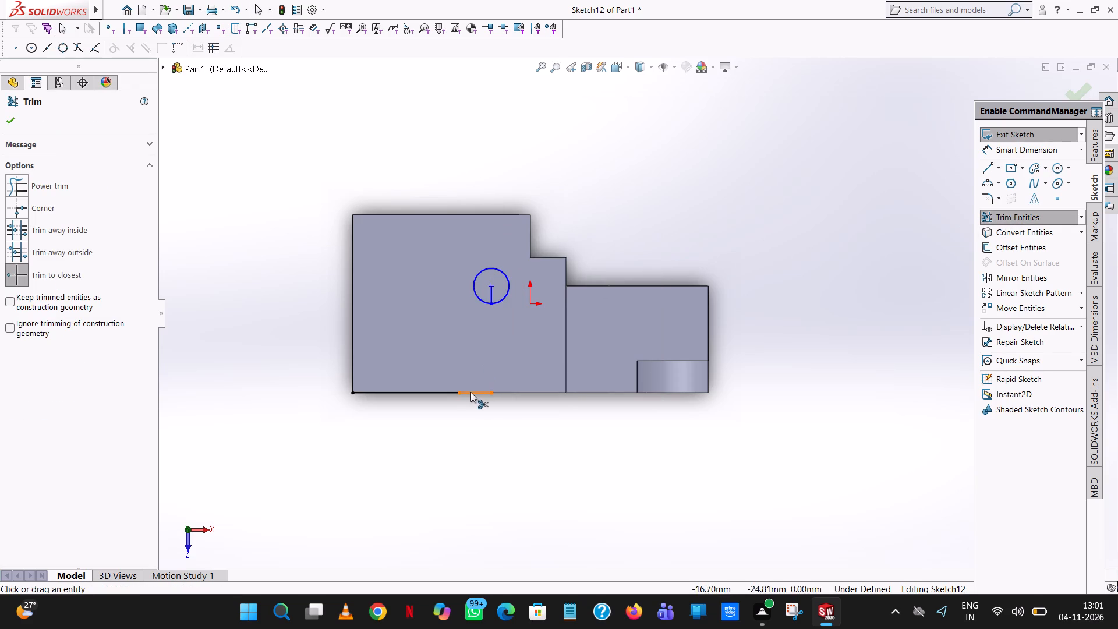
left_click(424, 392)
left_click(491, 292)
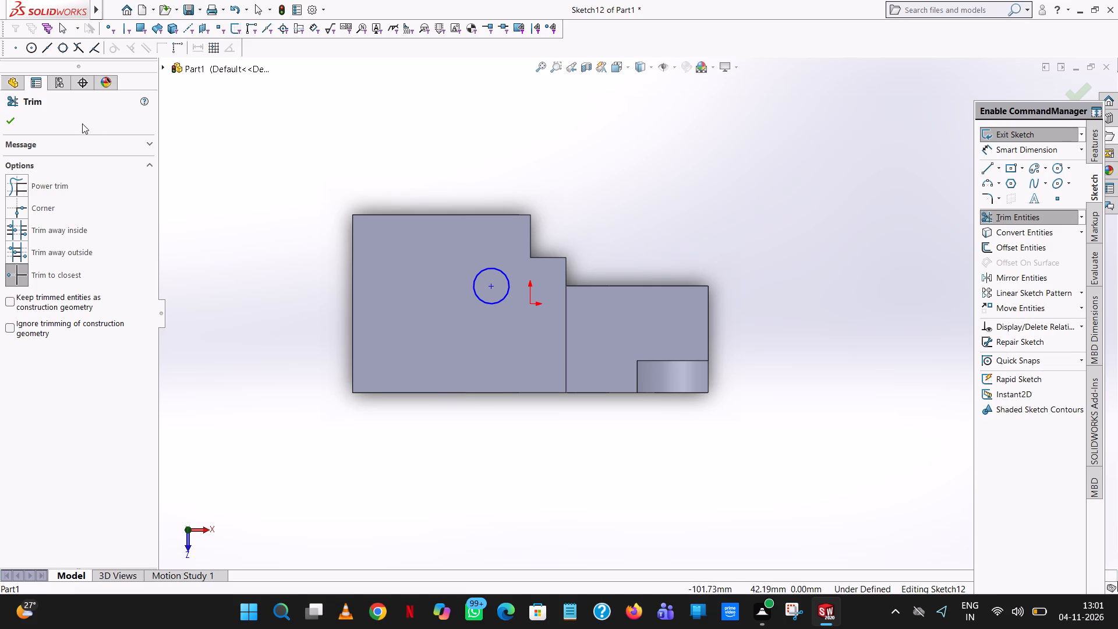
left_click(17, 118)
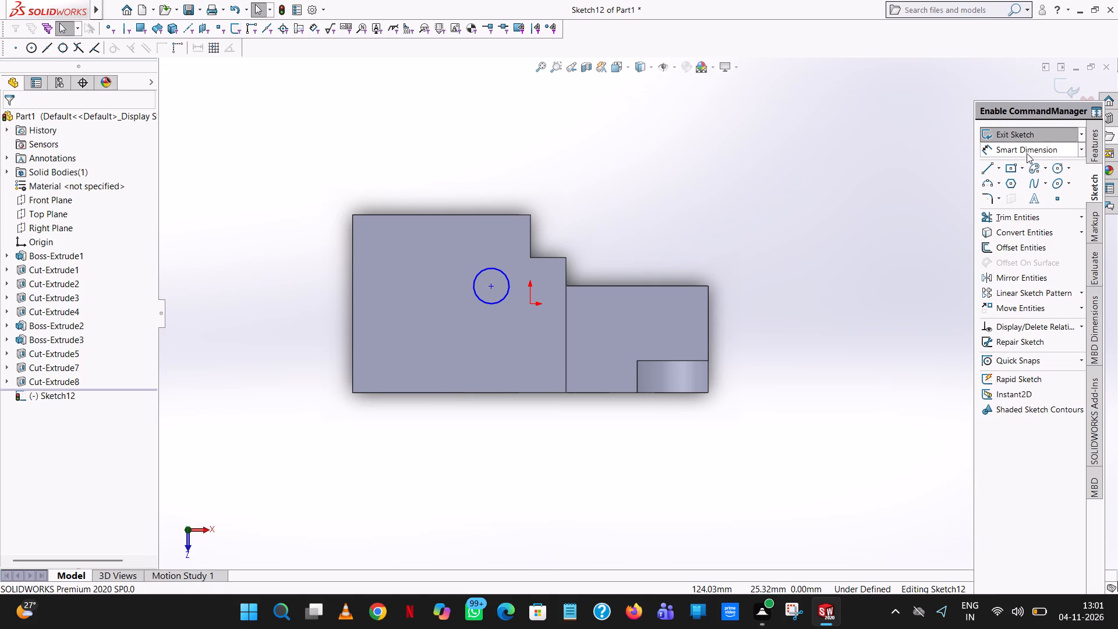
Dimension the circle's diameter at 10 mm.
left_click(1028, 150)
left_click(497, 269)
left_click(308, 255)
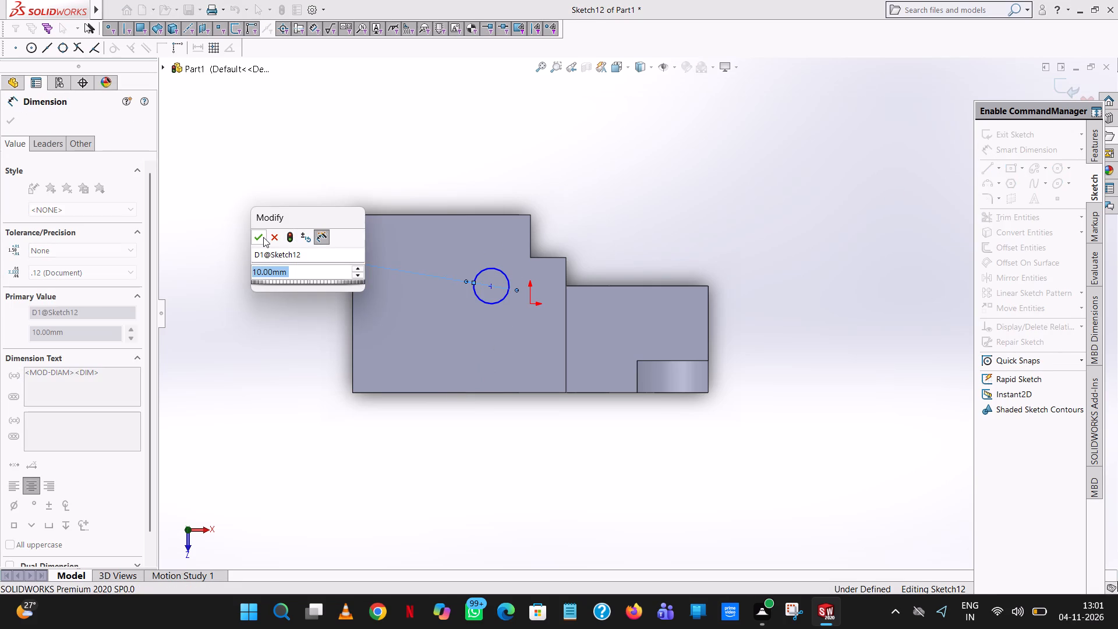
left_click(263, 236)
left_click(342, 182)
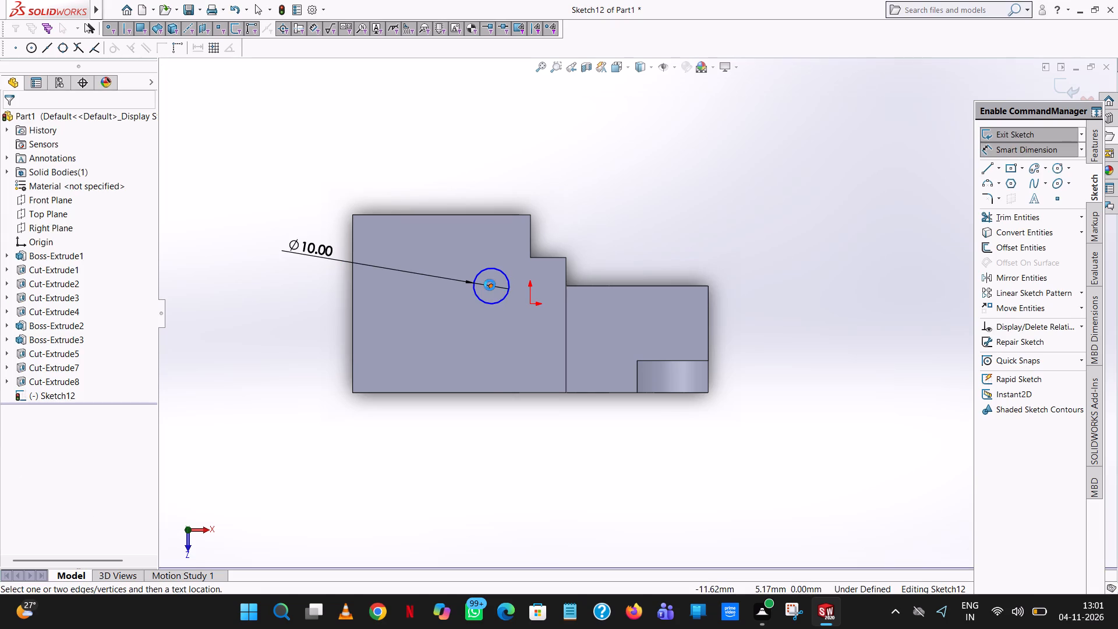
Dimension the front-to-back distance between the circle's centre and the origin at 5 mm.
left_click(490, 285)
left_click(533, 307)
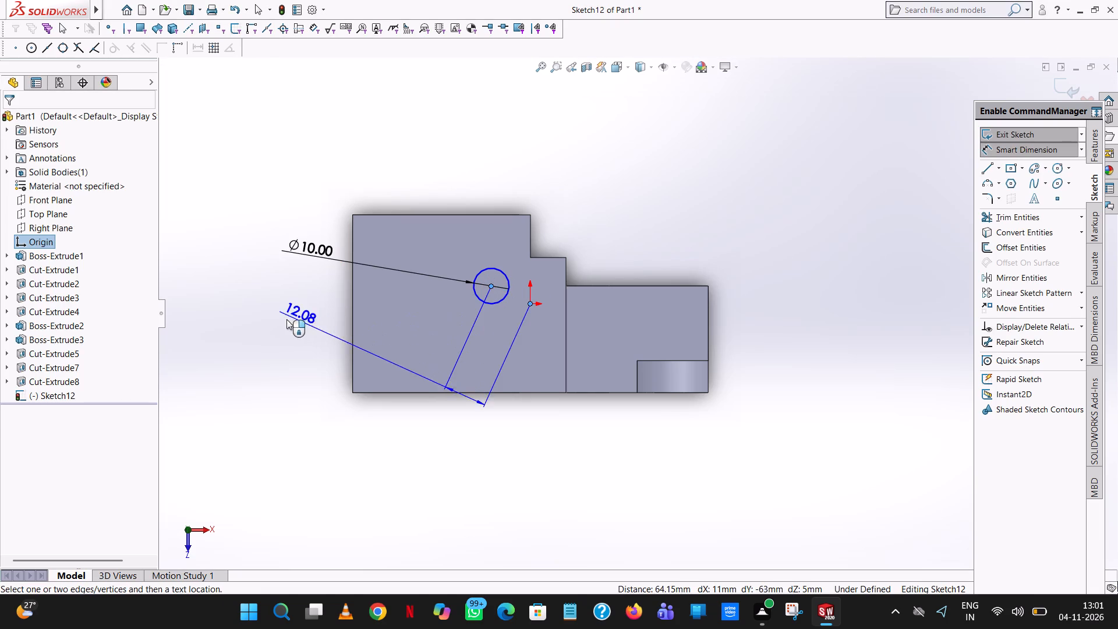
left_click(289, 297)
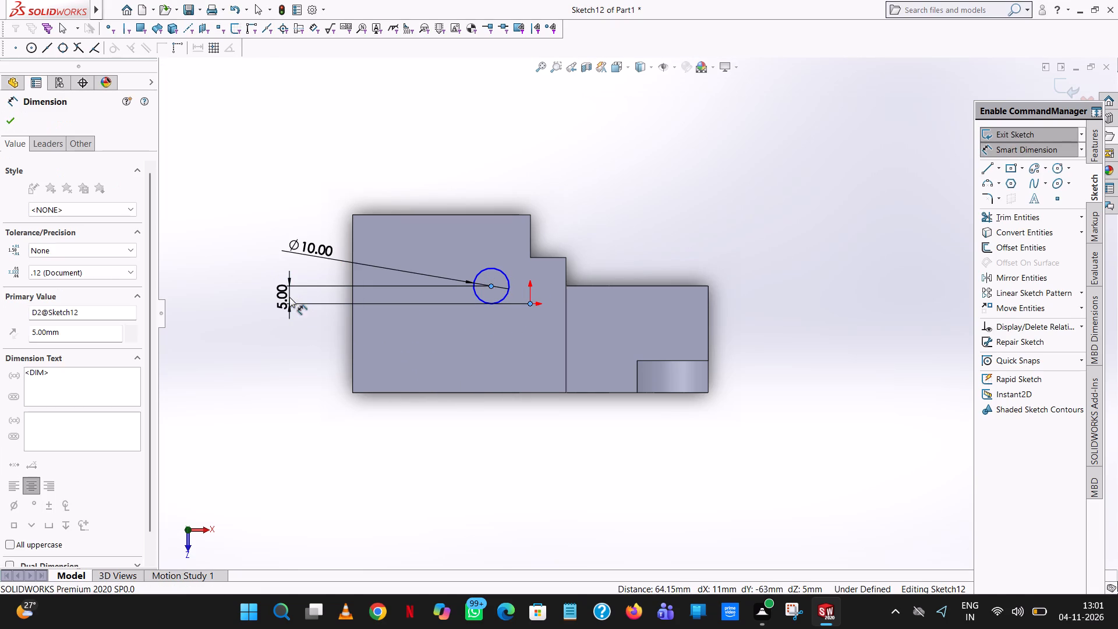
left_click(244, 280)
left_click(323, 179)
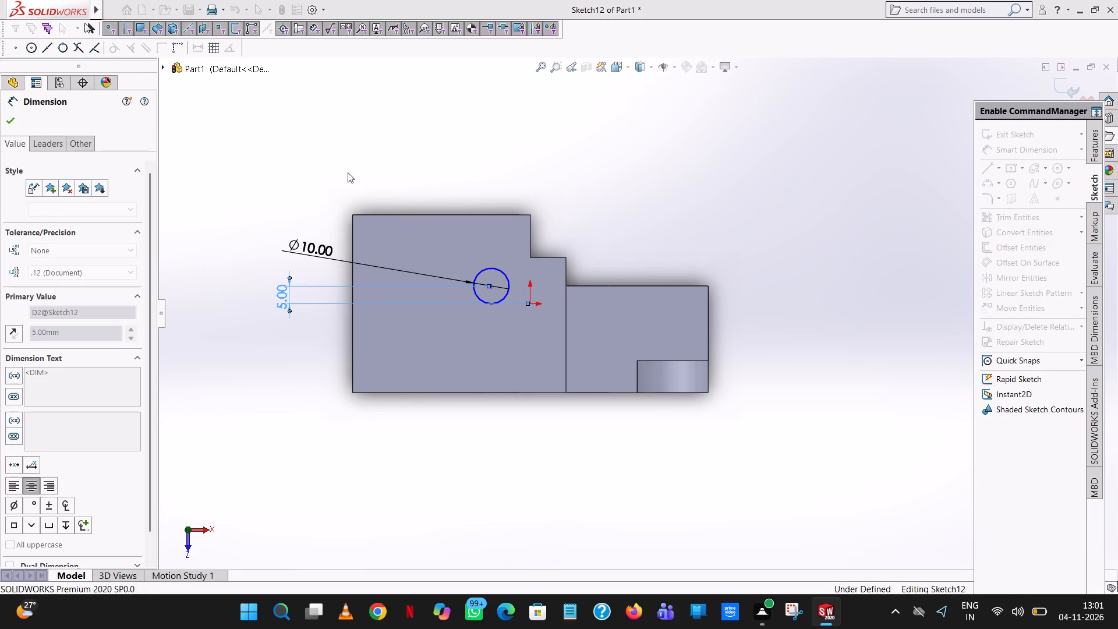
left_click(343, 415)
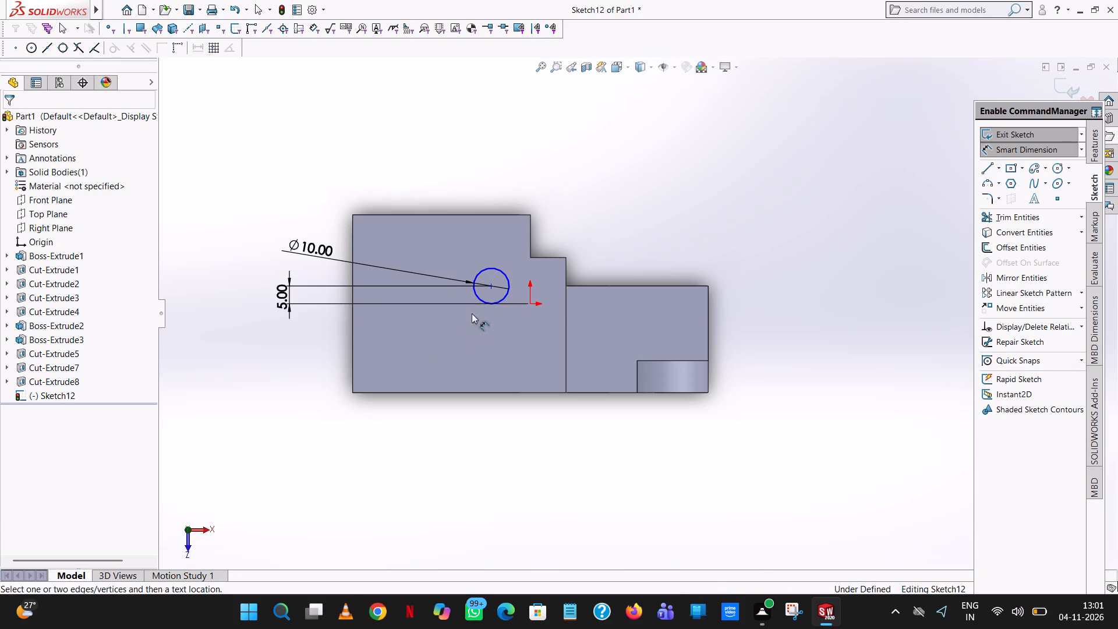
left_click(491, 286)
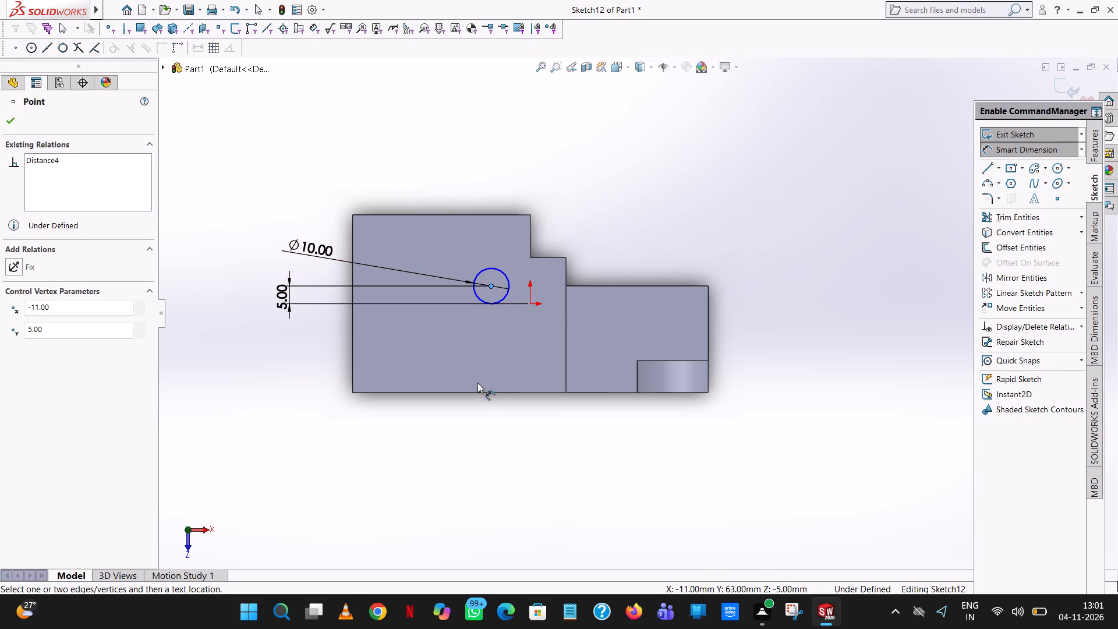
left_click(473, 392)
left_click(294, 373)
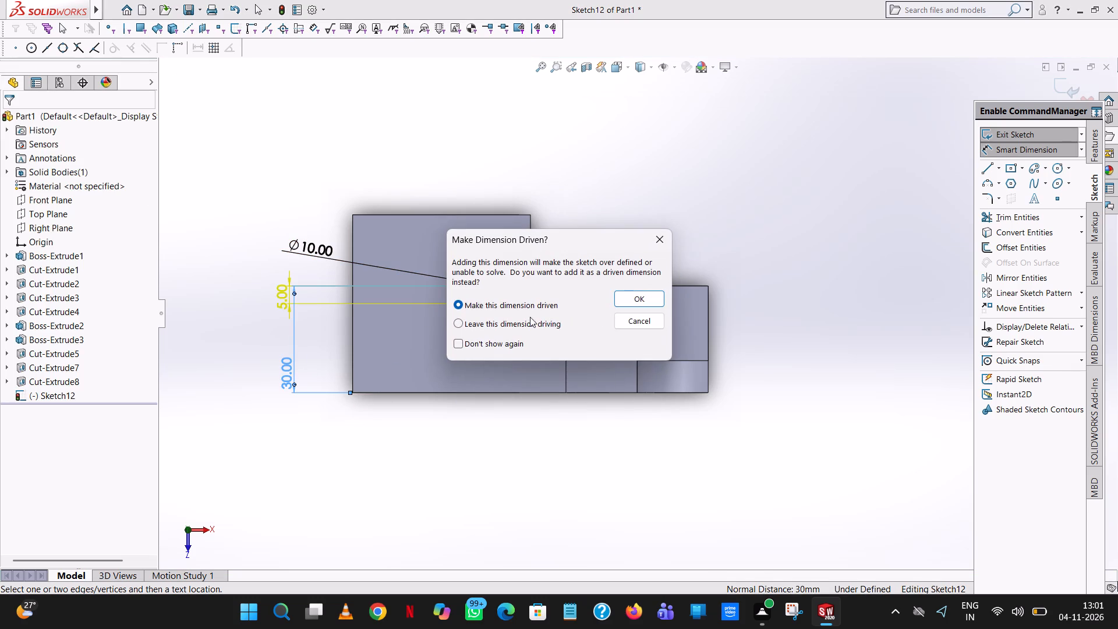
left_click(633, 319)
Dimension the lengthwise distance between the circle's centre and the origin at 11 mm.
left_click(488, 287)
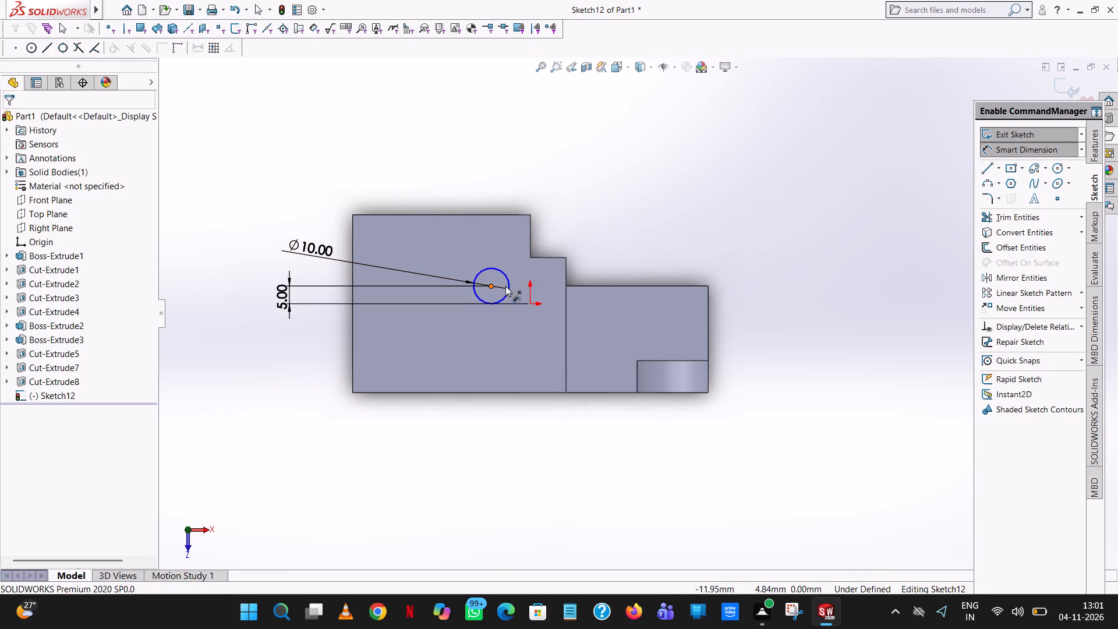
left_click(529, 305)
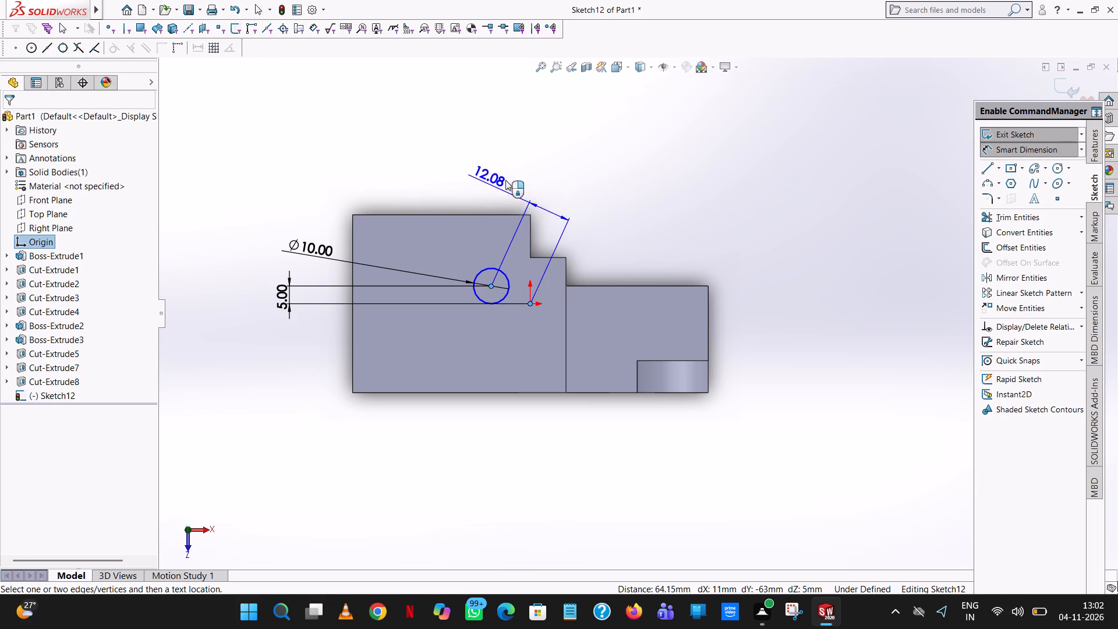
left_click(515, 179)
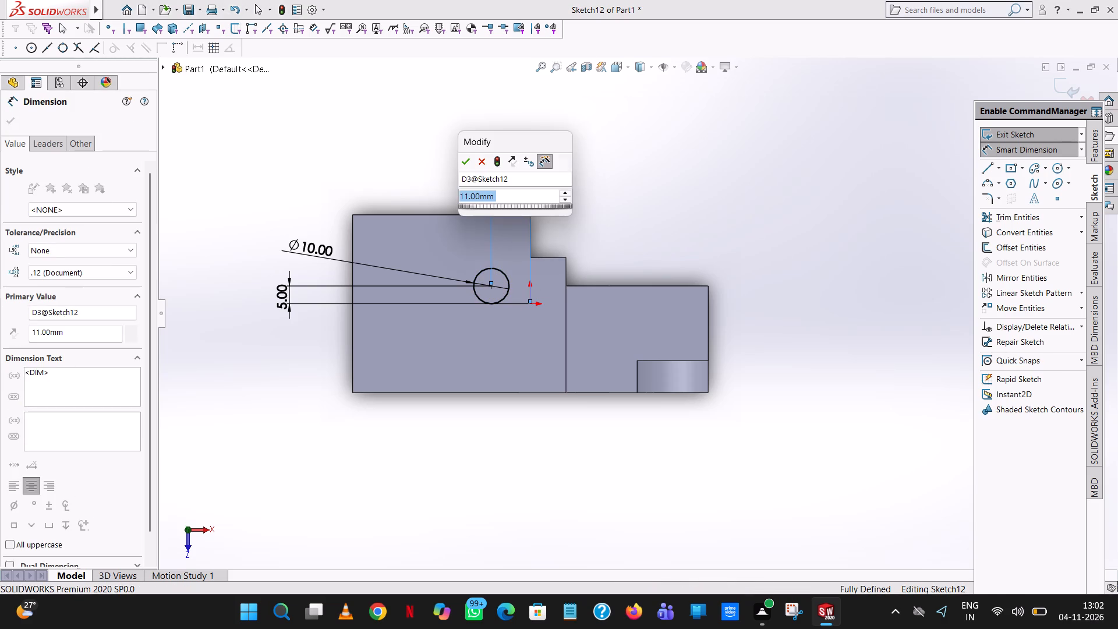
left_click(468, 165)
left_click(436, 173)
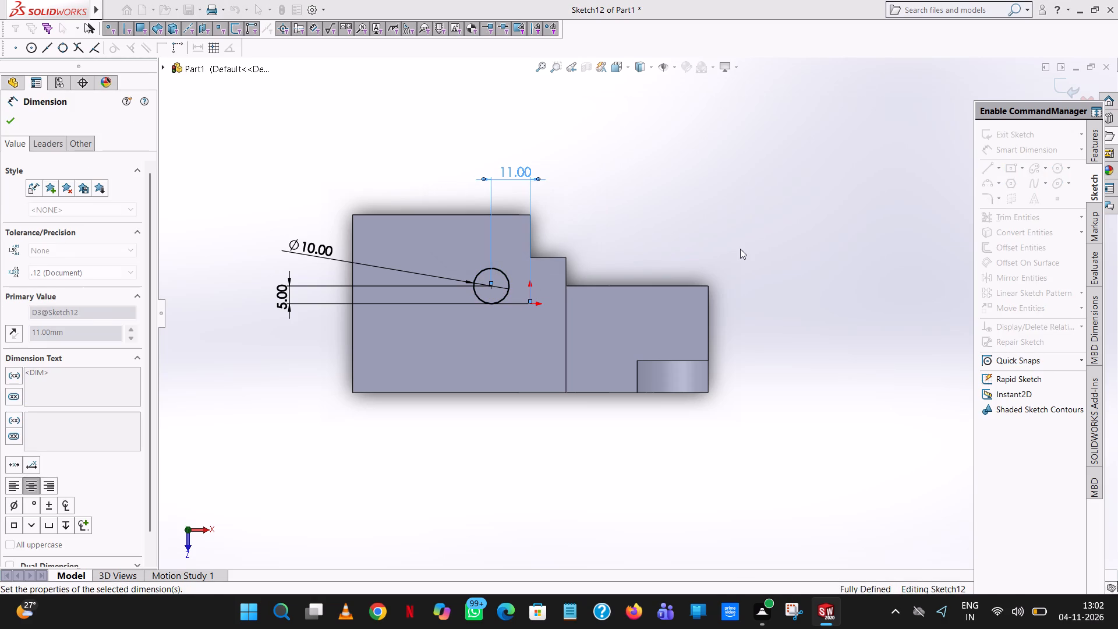
left_click(690, 243)
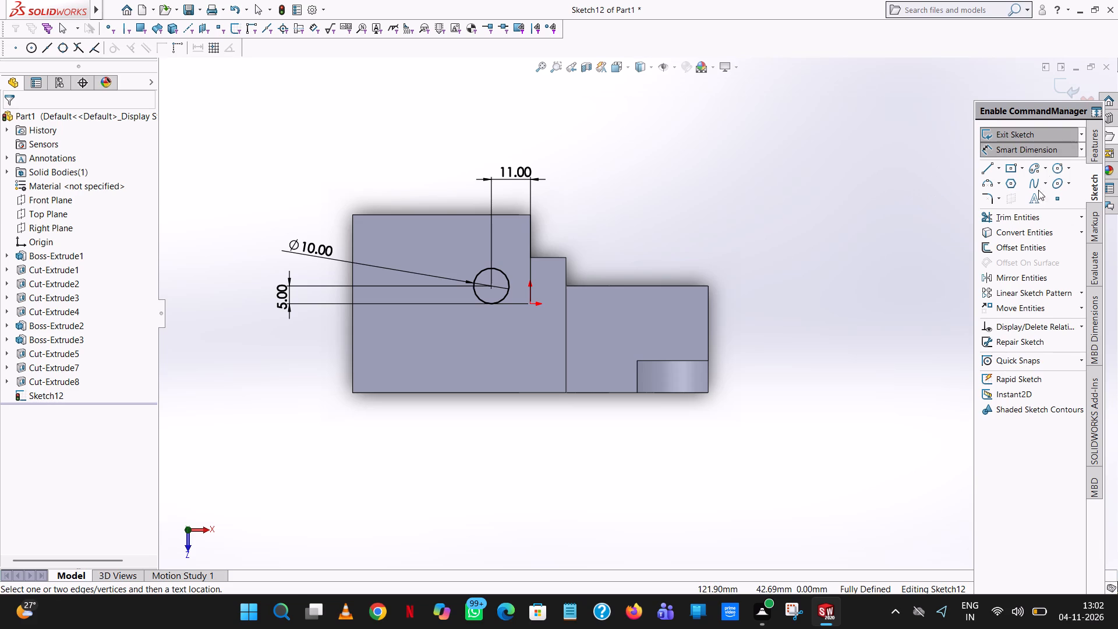
Cut the 10 mm circle down through the taller block with a blind extruded cut of 117 mm.
left_click(1092, 147)
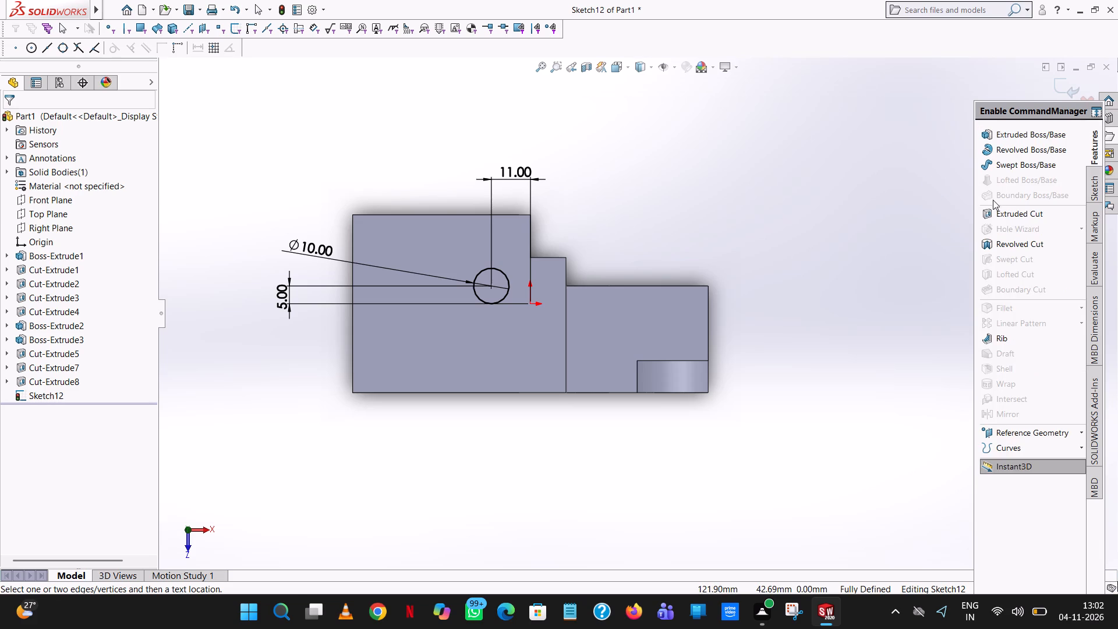
left_click(1013, 216)
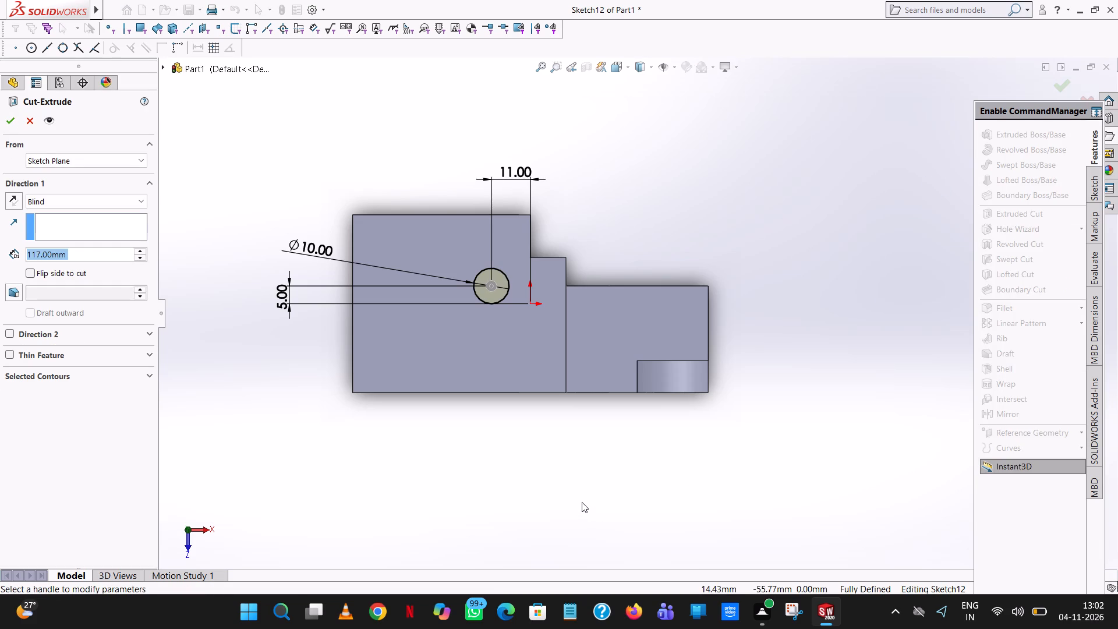
scroll(582, 502, "up", 1)
middle_click_drag(579, 502, 579, 498)
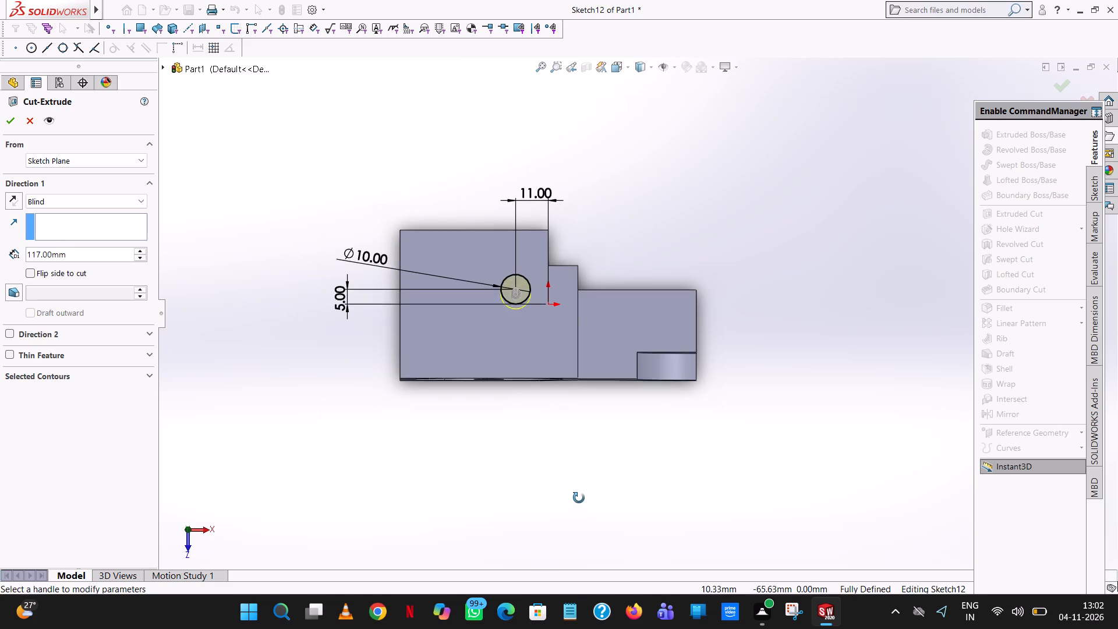
middle_click_drag(579, 498, 574, 372)
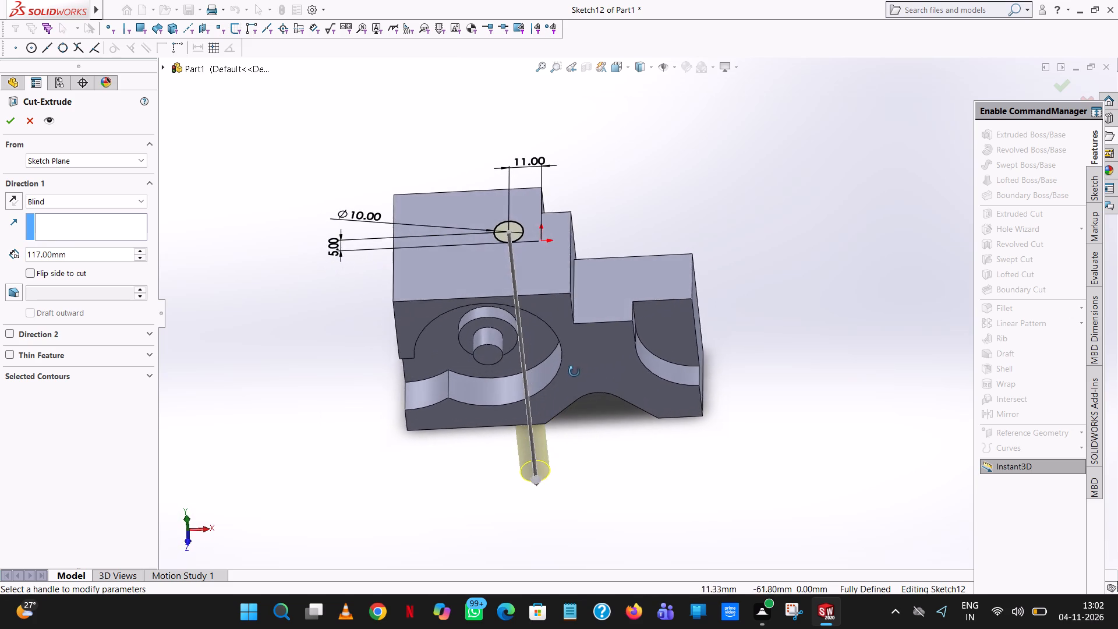
middle_click_drag(574, 372, 592, 207)
scroll(592, 207, "up", 1)
left_click(9, 112)
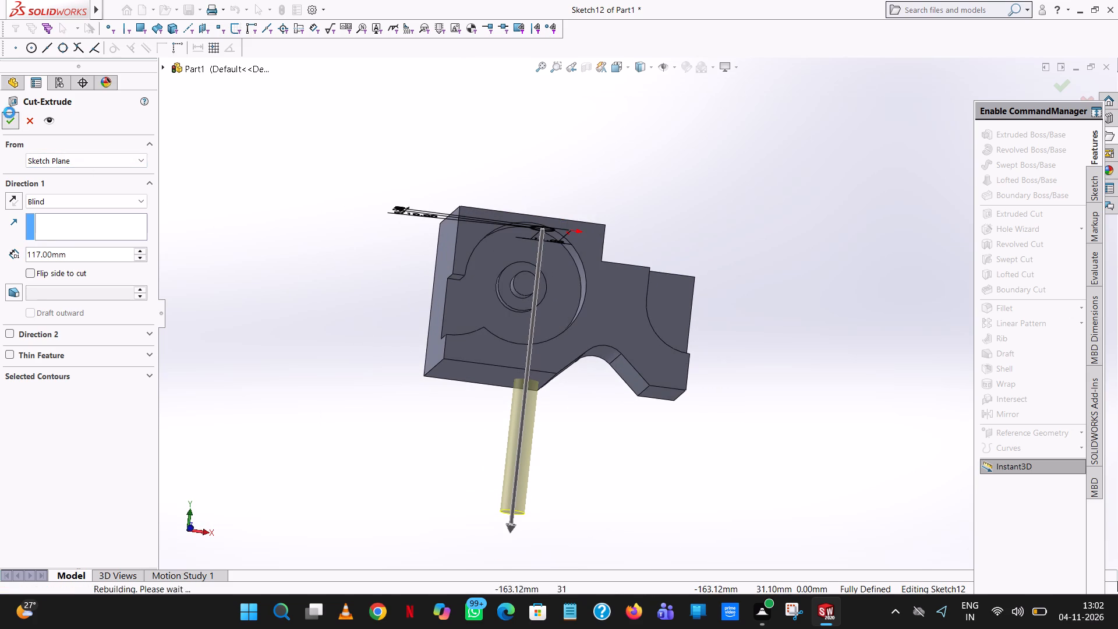
left_click(626, 190)
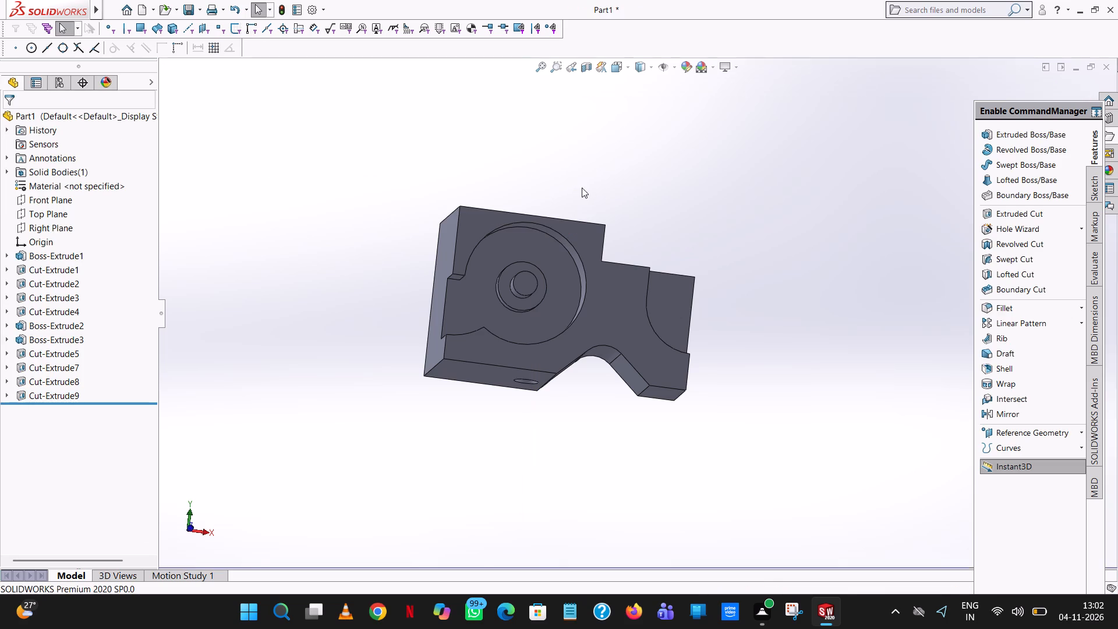
Start an extruded-cut sketch on the taller block's end face and draw a line about 9.6 mm down its rear edge from the upper corner.
middle_click_drag(582, 188, 742, 361)
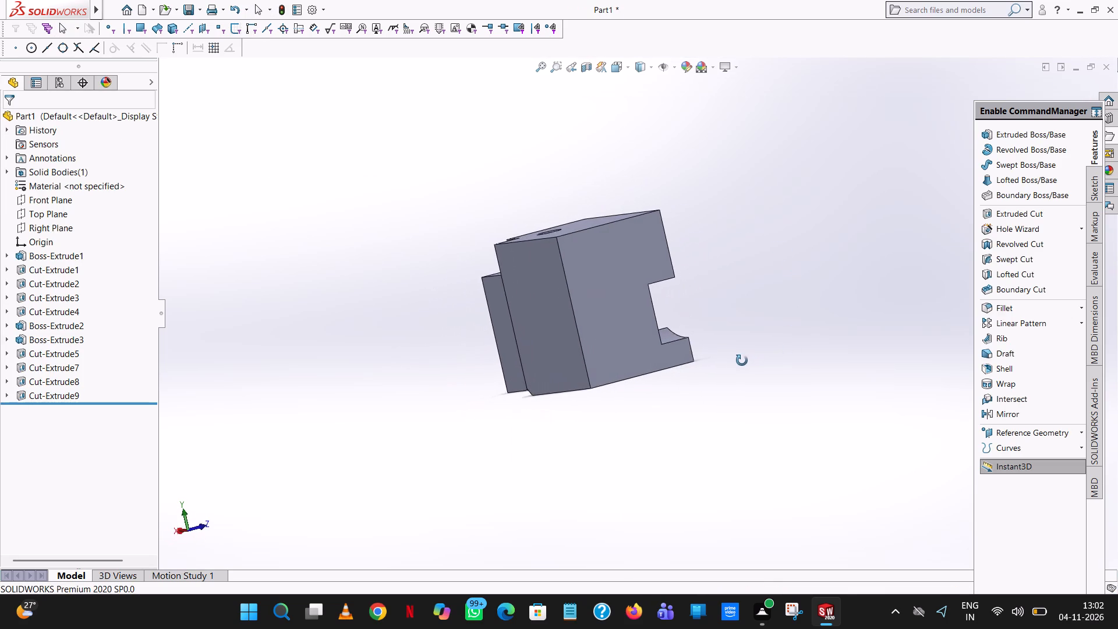
middle_click_drag(742, 361, 724, 367)
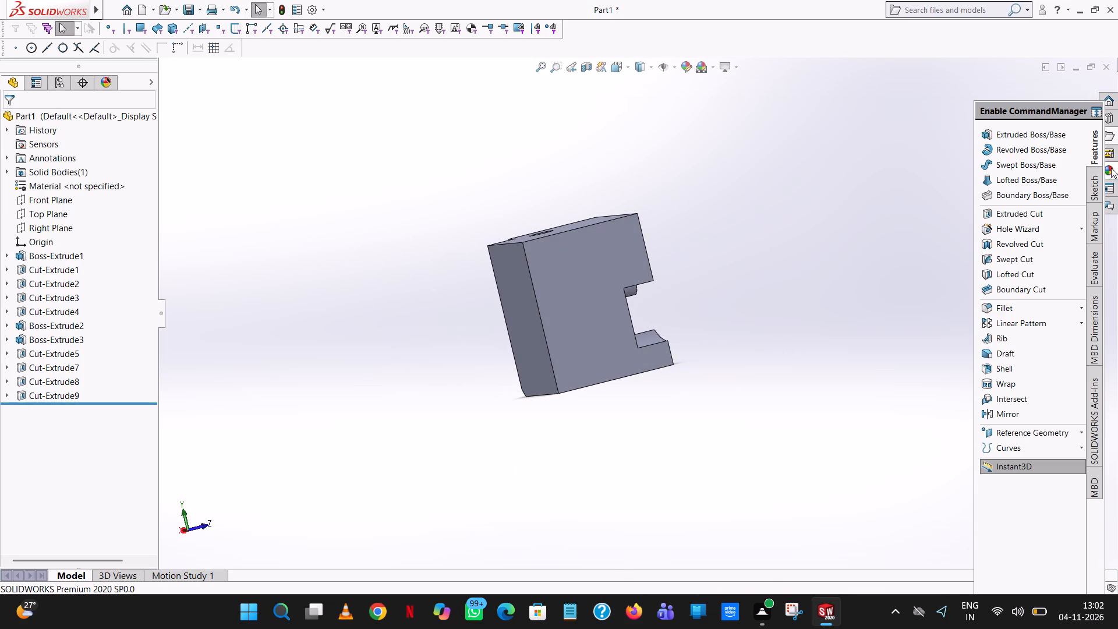
left_click(1039, 213)
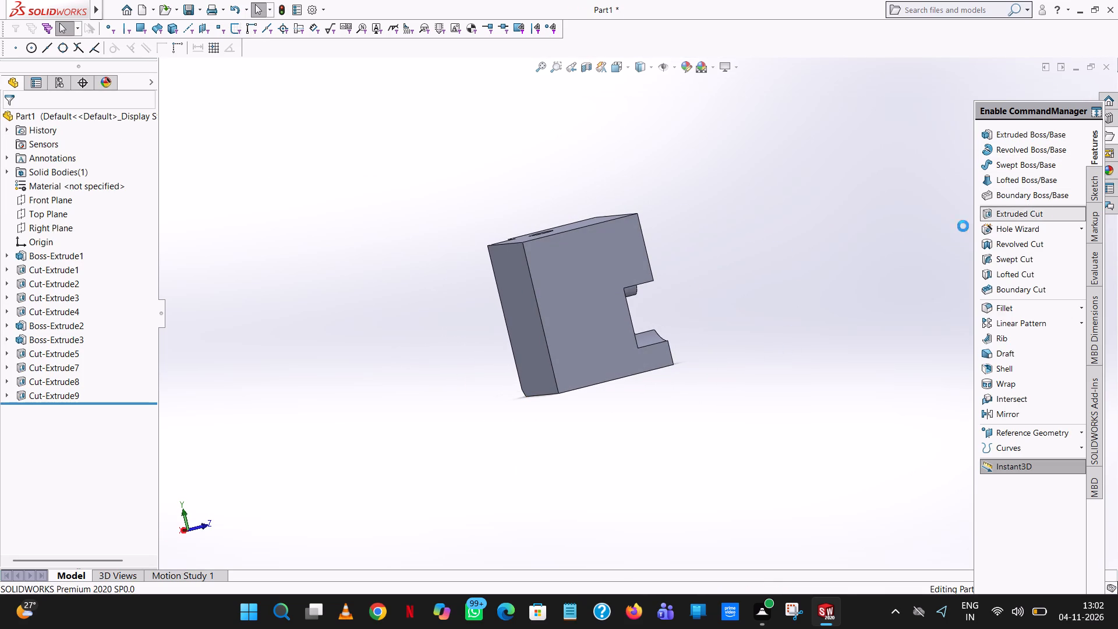
left_click(530, 265)
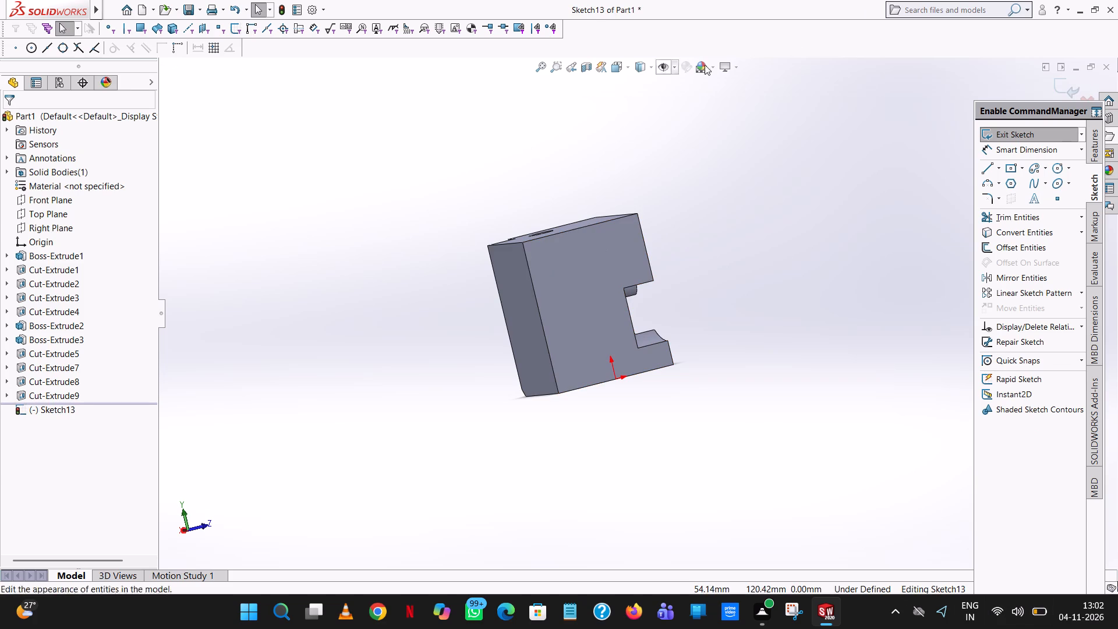
left_click(627, 63)
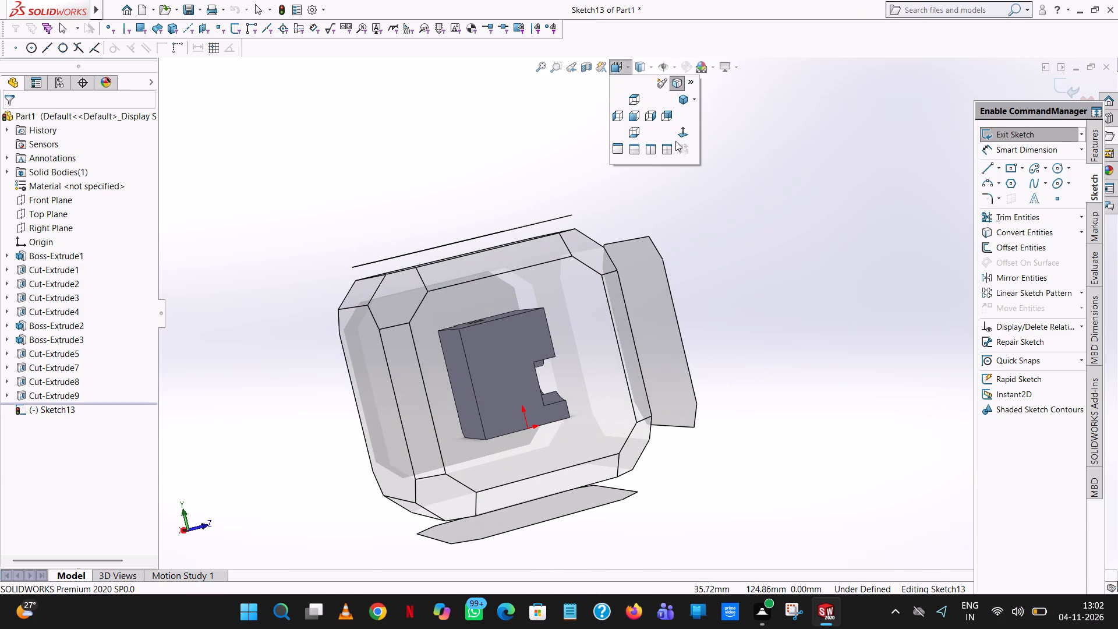
left_click(684, 131)
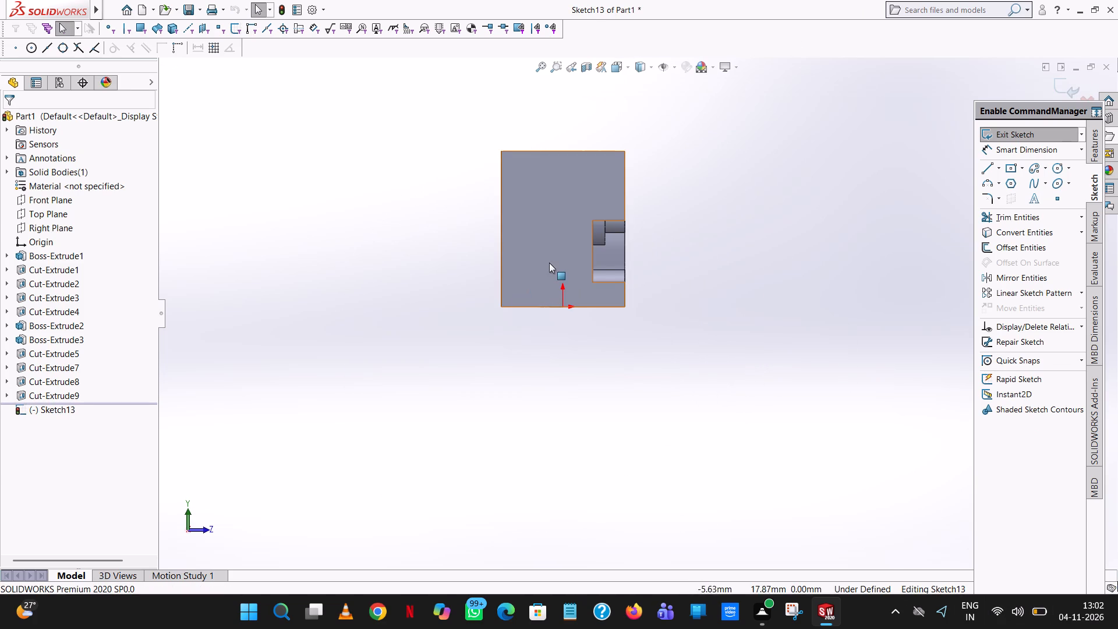
scroll(549, 263, "down", 2)
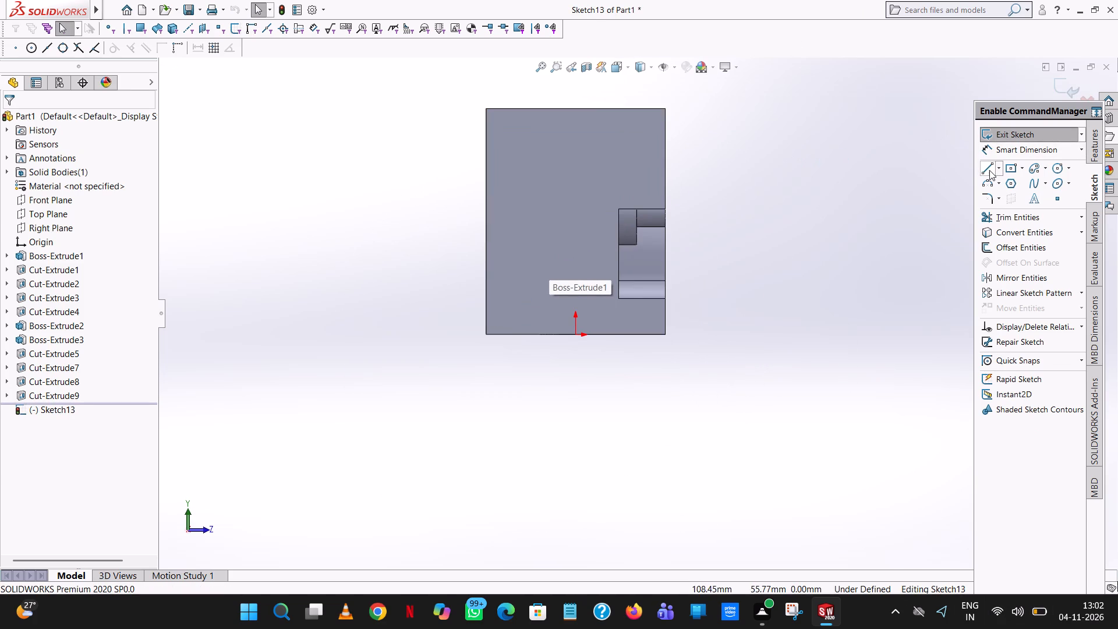
left_click(989, 170)
scroll(493, 113, "down", 9)
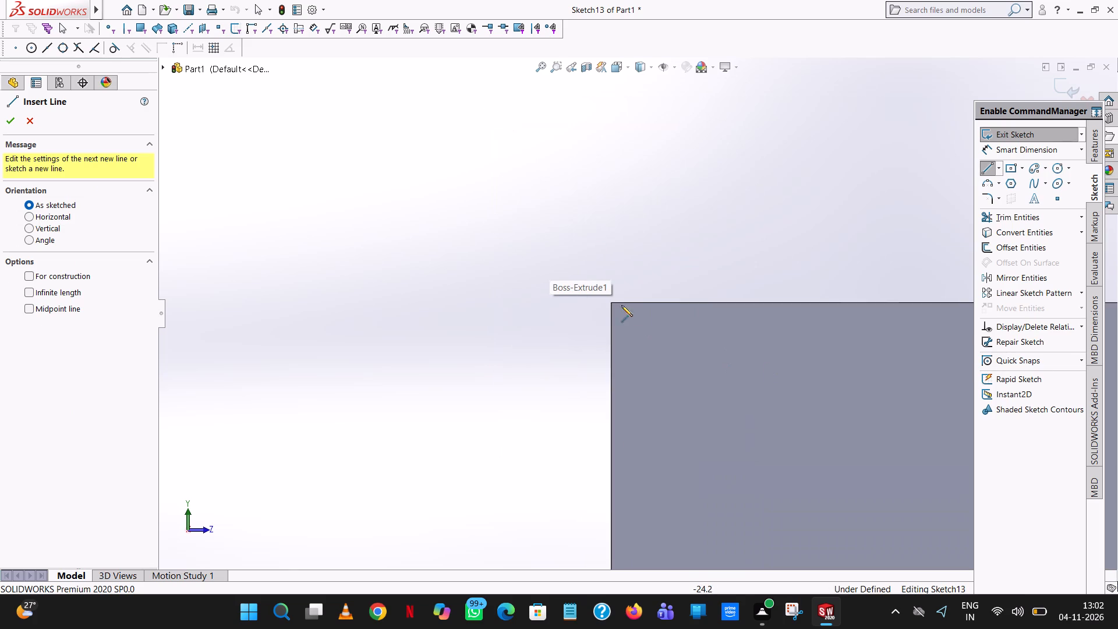
left_click(610, 302)
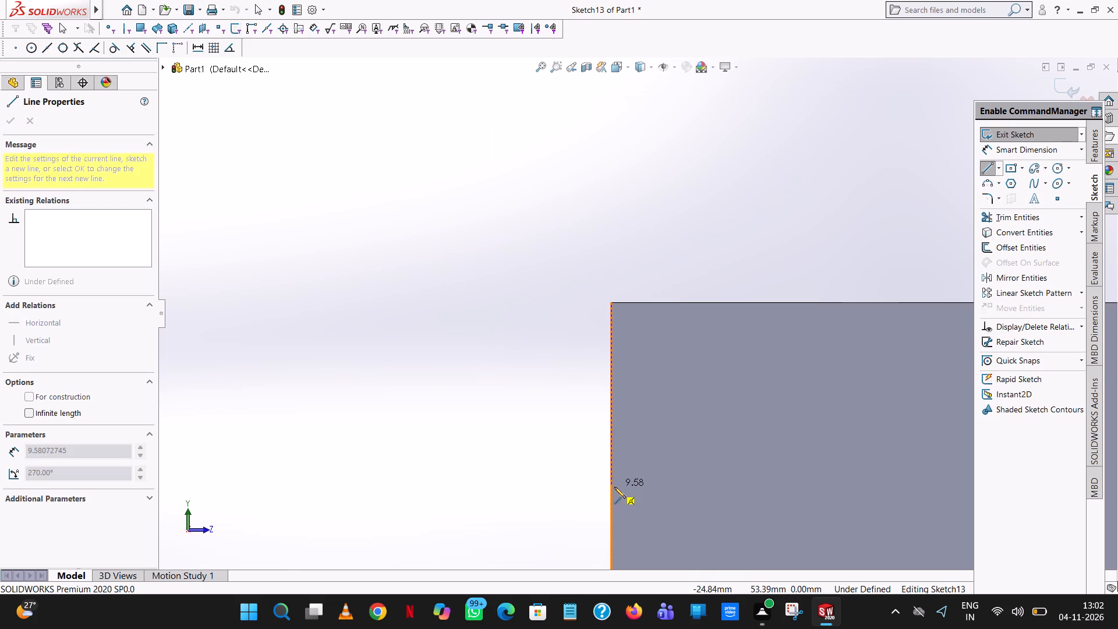
left_click(614, 487)
right_click(619, 482)
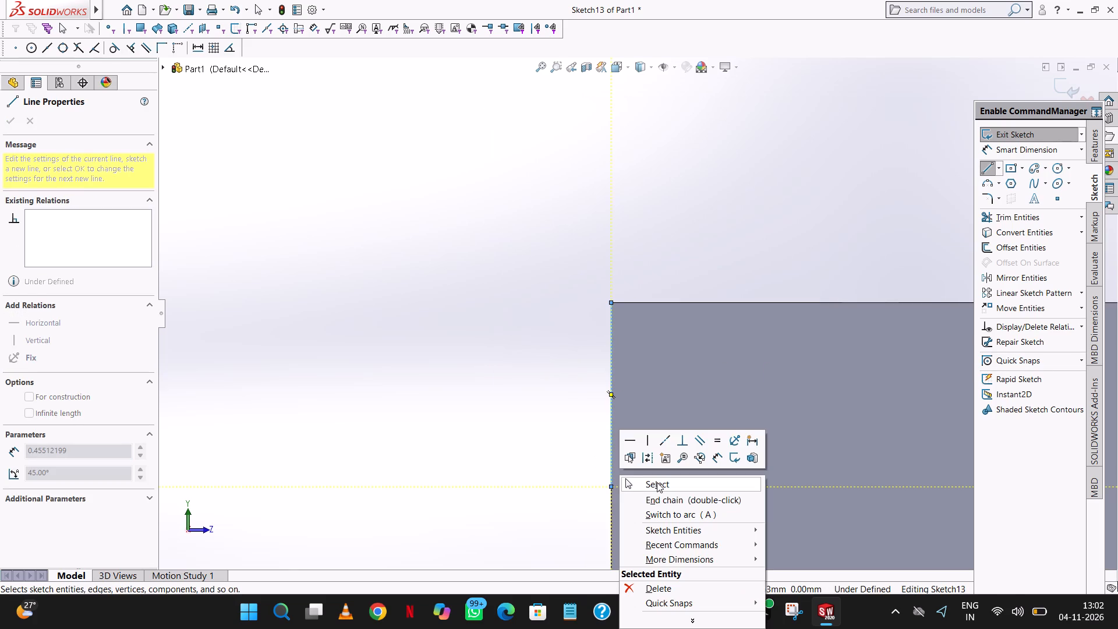
left_click(657, 483)
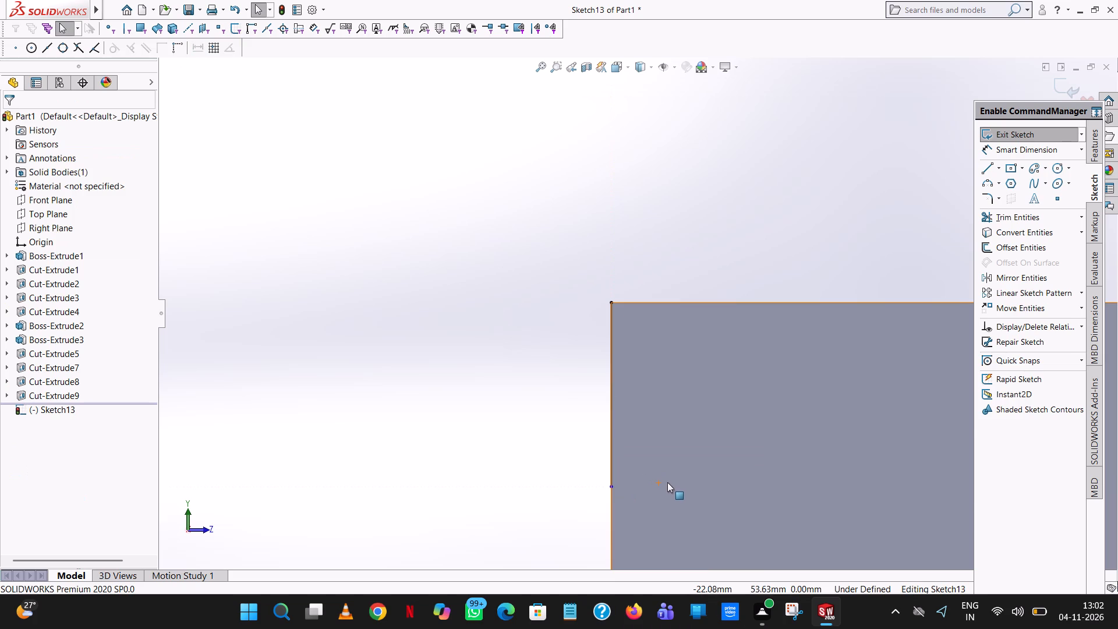
Set the length of the vertical line on the rear edge to 18 mm.
right_click_drag(669, 482, 670, 489)
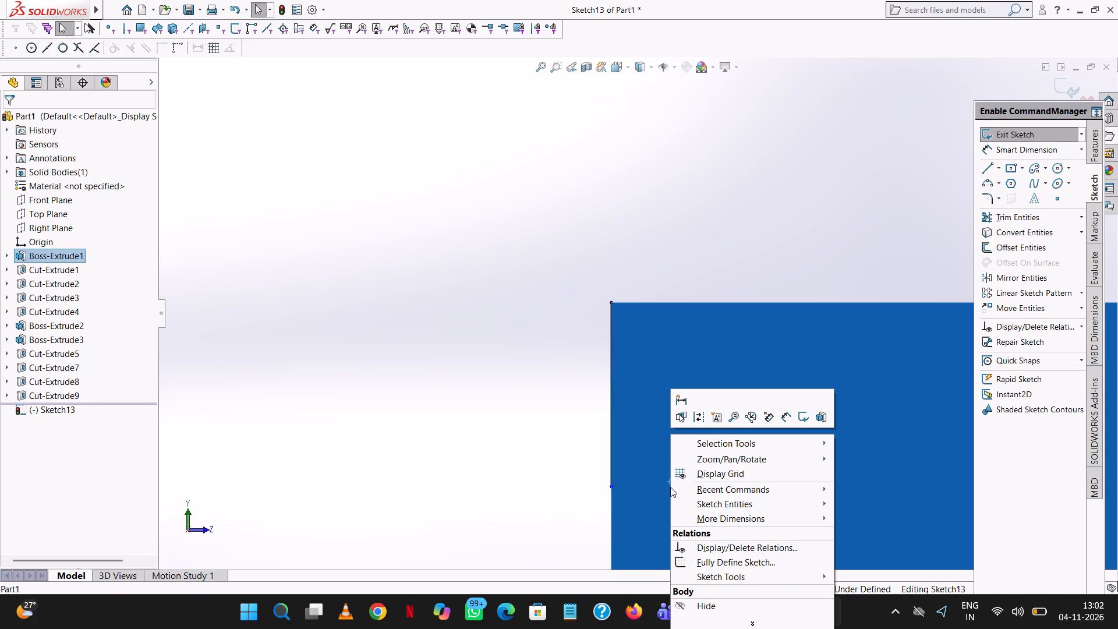
left_click(830, 116)
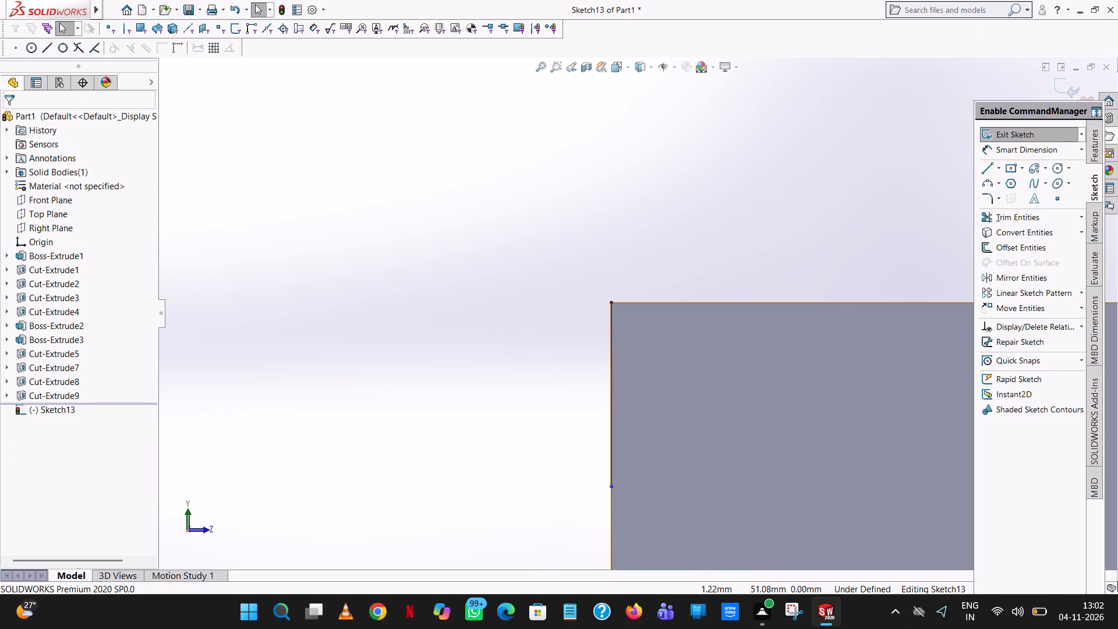
left_click(608, 376)
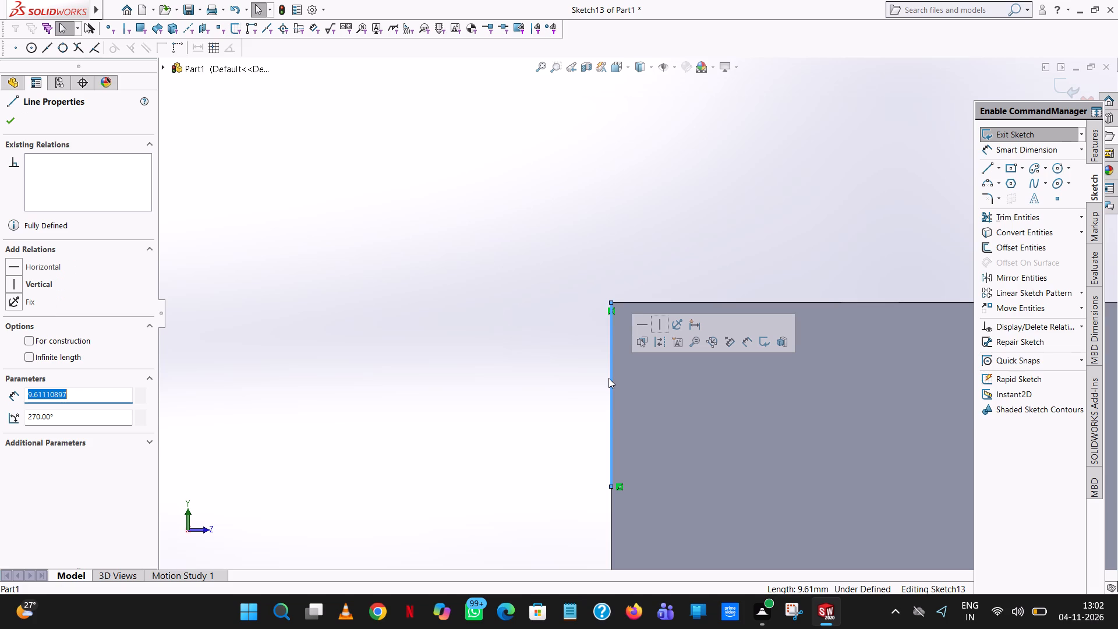
type("18")
key("Return")
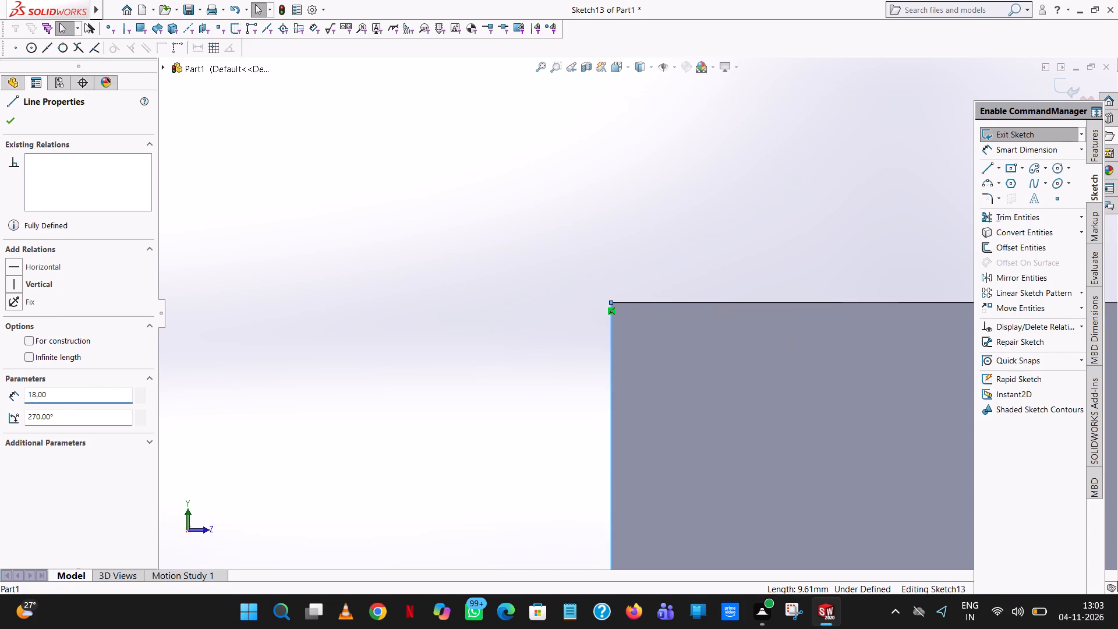
left_click(611, 219)
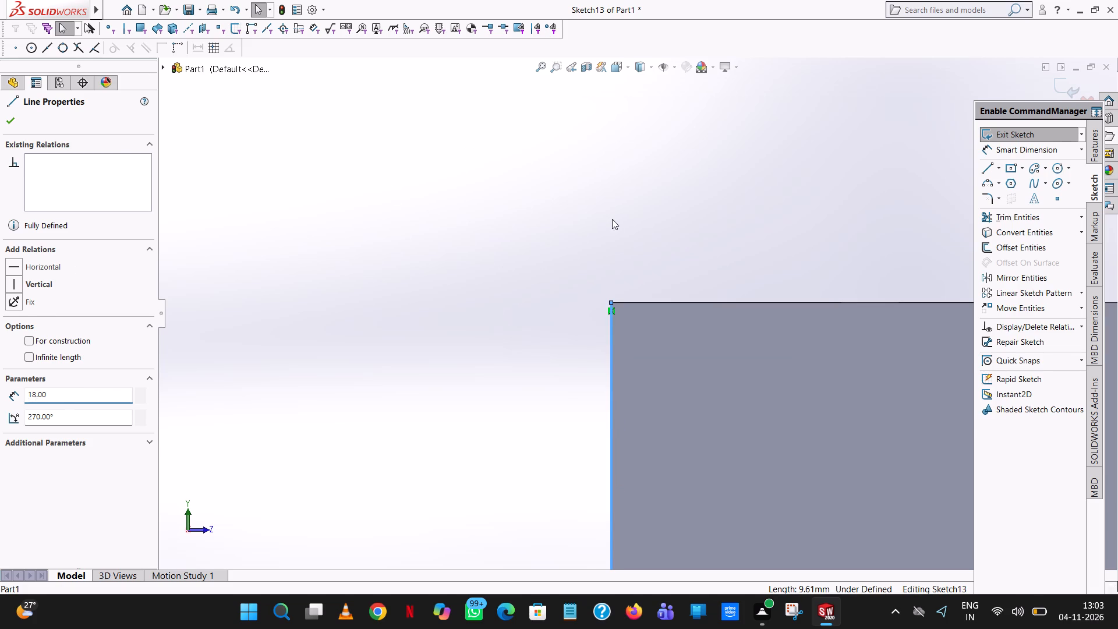
Draw a slanted line about 31 mm long from the vertical line's lower end up past the block's top edge.
scroll(695, 497, "up", 8)
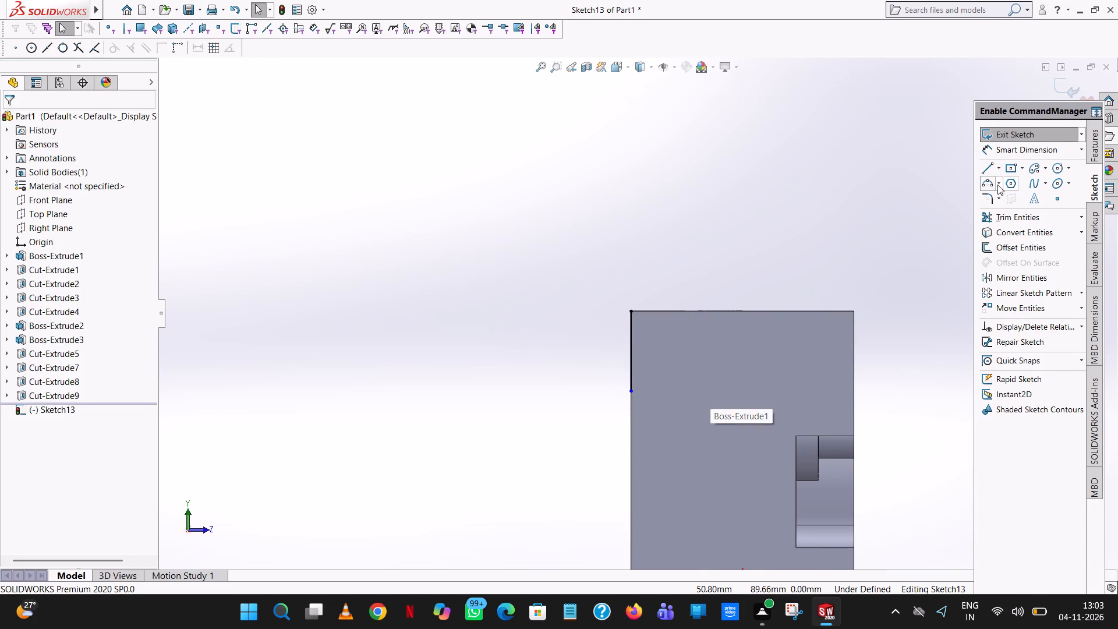
left_click(988, 171)
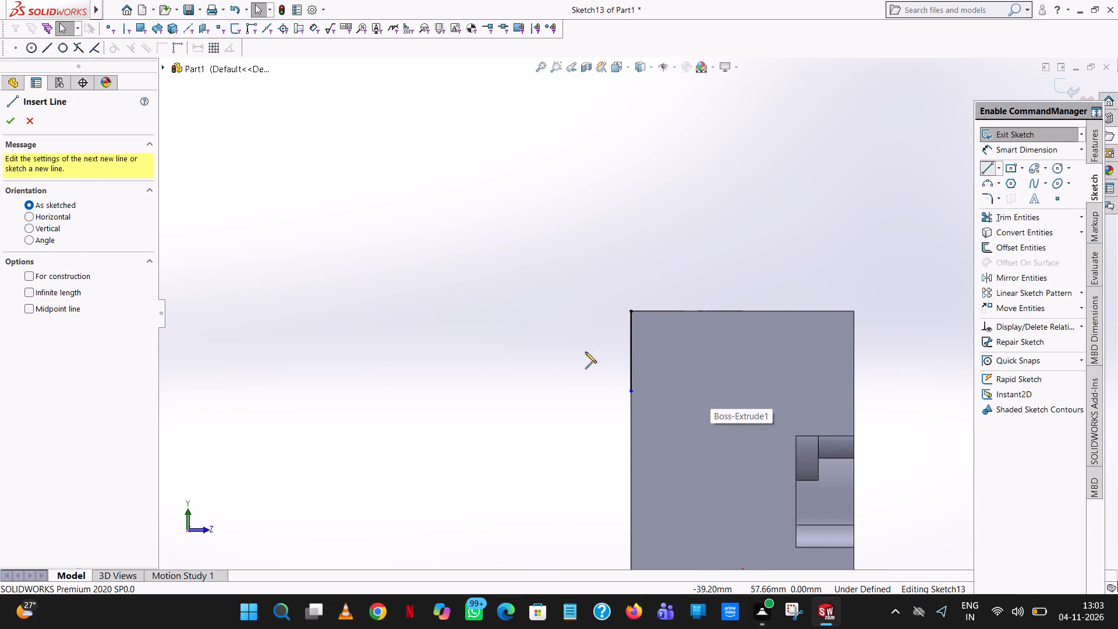
left_click(629, 392)
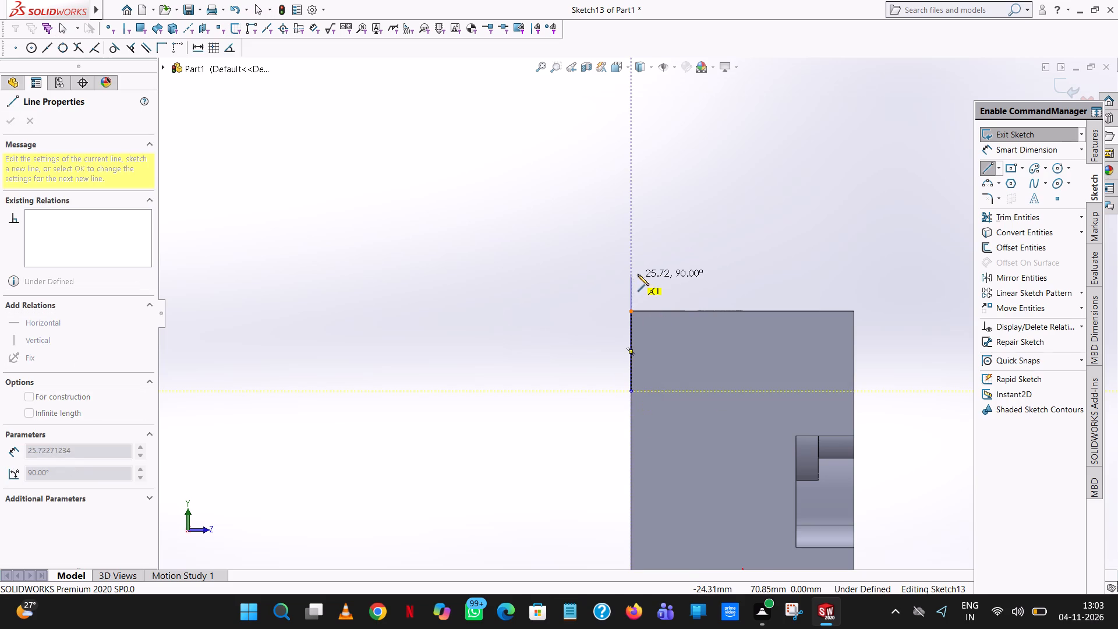
left_click(694, 268)
right_click(694, 268)
left_click(721, 273)
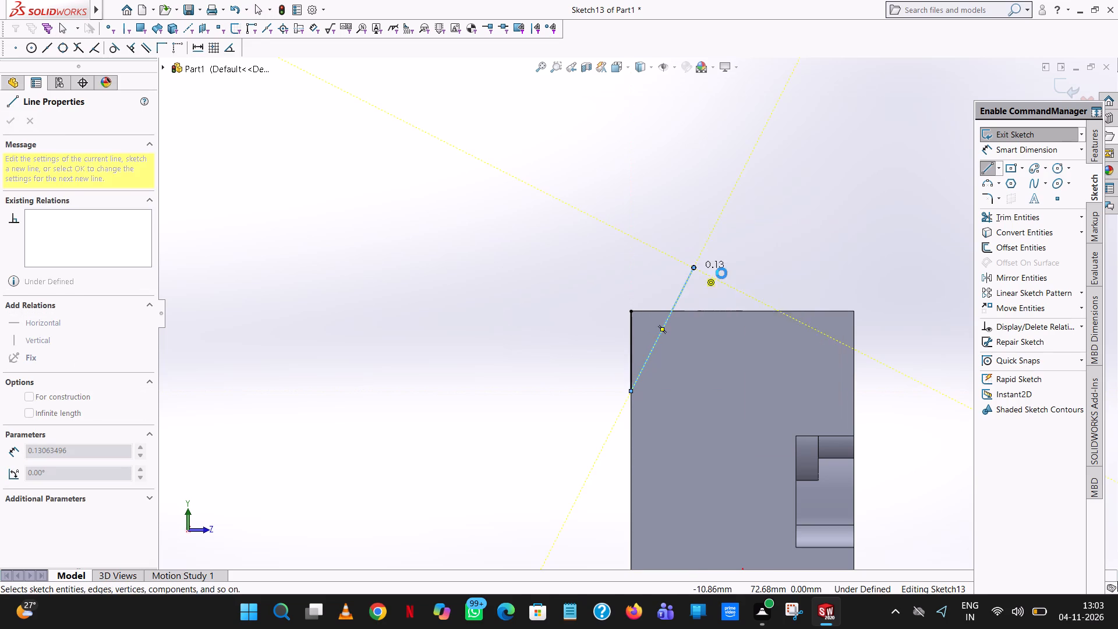
left_click(681, 284)
left_click(681, 285)
left_click(685, 292)
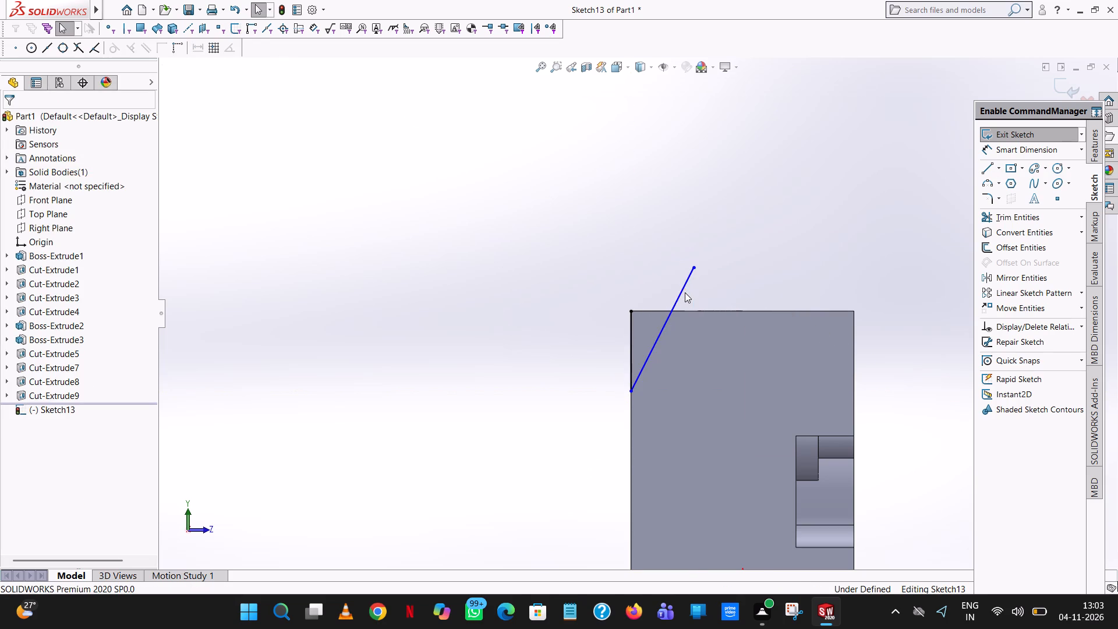
Set the slanted line's angle to 70 degrees.
left_click(684, 292)
left_click(81, 408)
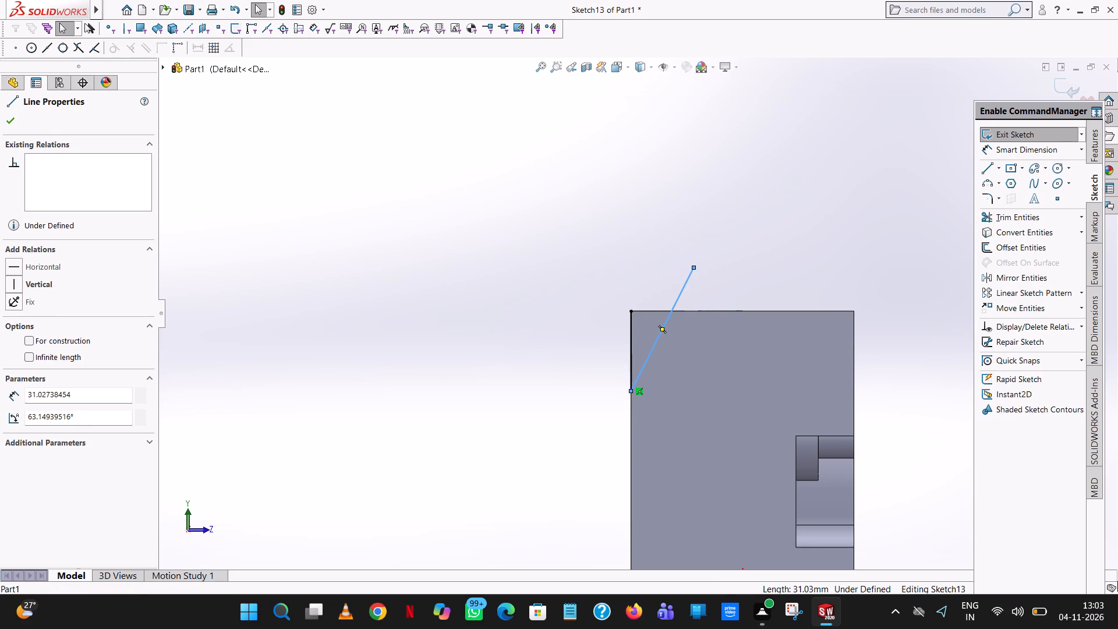
double_click(84, 415)
type("70")
key("Return")
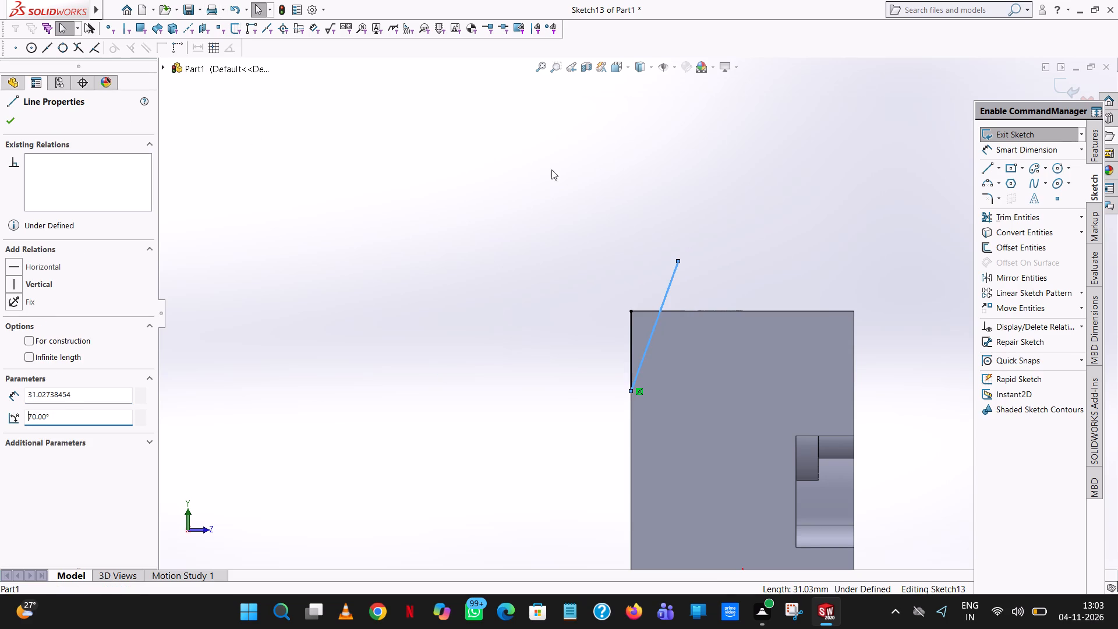
Draw a horizontal line about 6.55 mm long along the top edge from the rear corner to the slanted line.
left_click(983, 170)
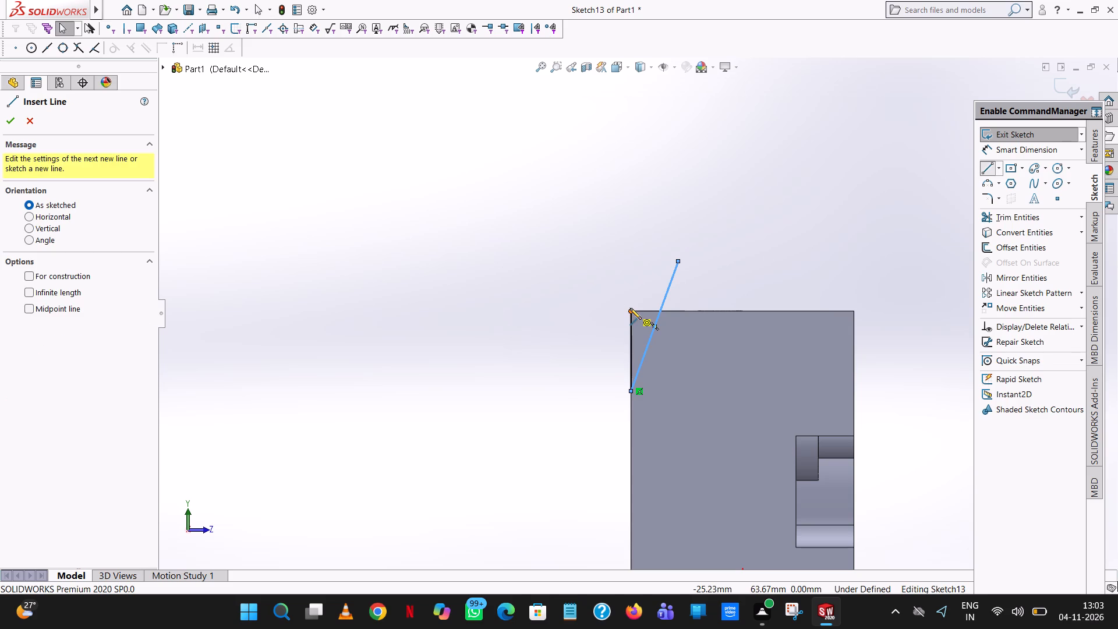
left_click(631, 311)
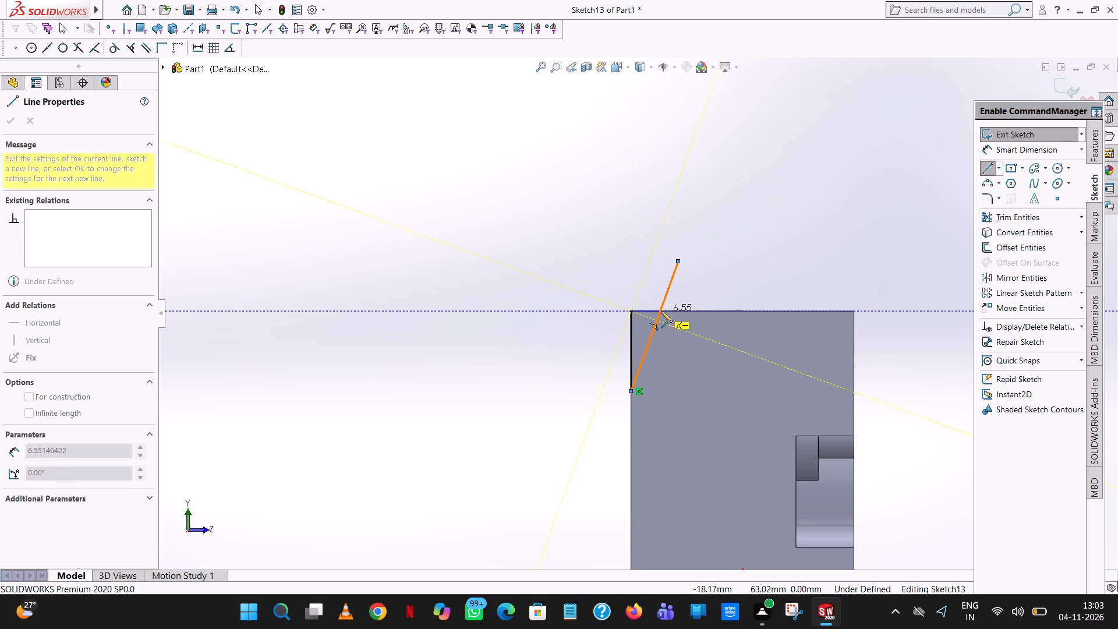
left_click(661, 311)
right_click(661, 311)
left_click(699, 324)
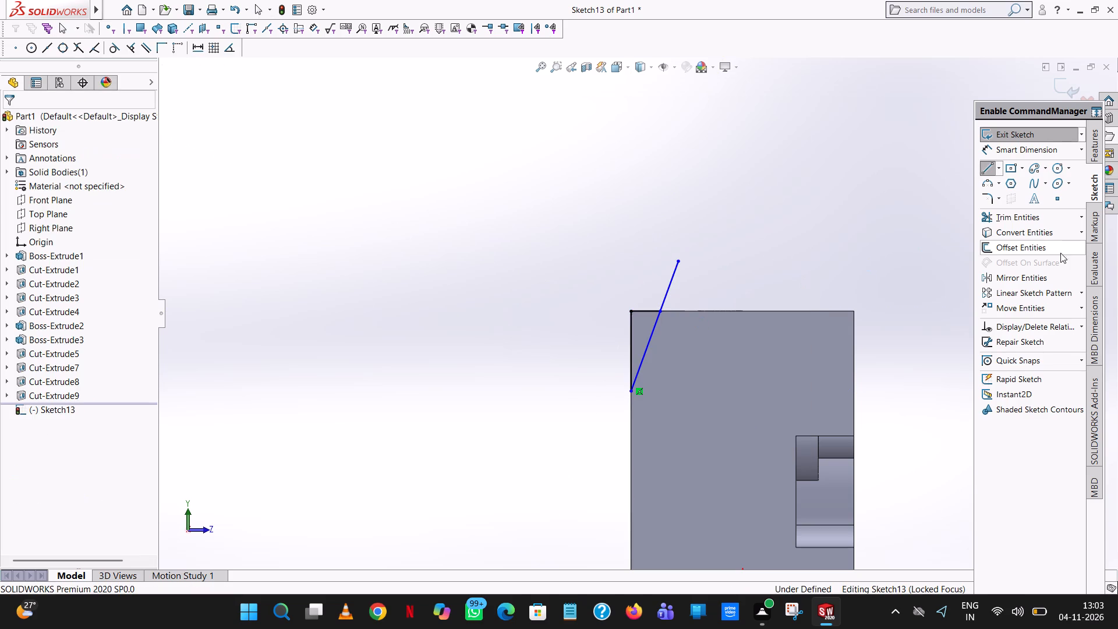
Trim the part of the slanted line that extends above the block's top edge, leaving a closed triangle.
left_click(1050, 222)
left_click(671, 276)
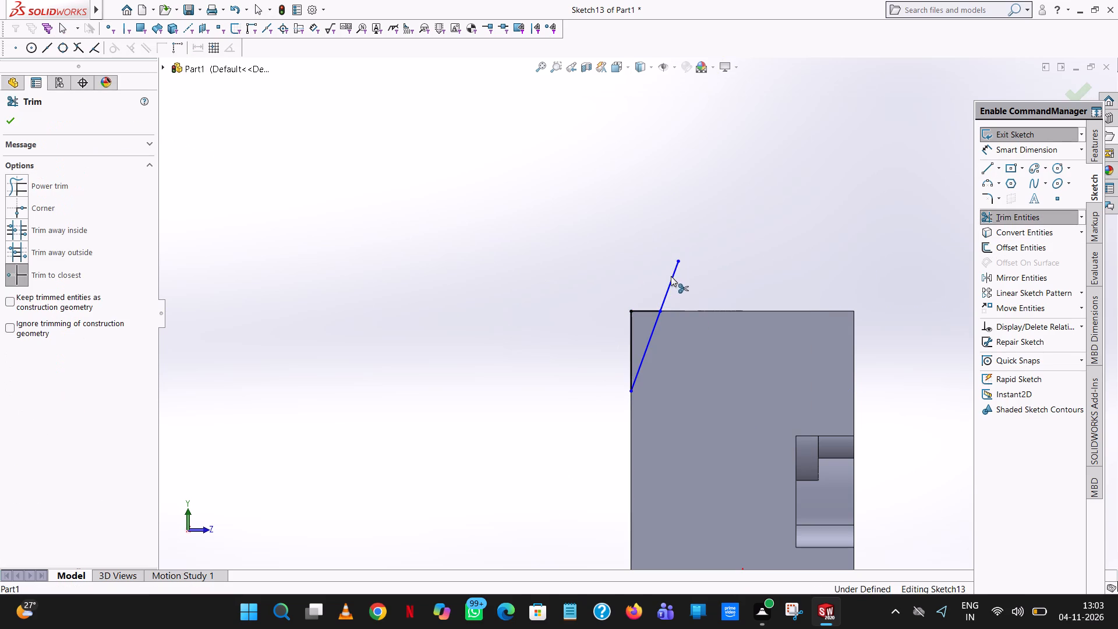
left_click(3, 120)
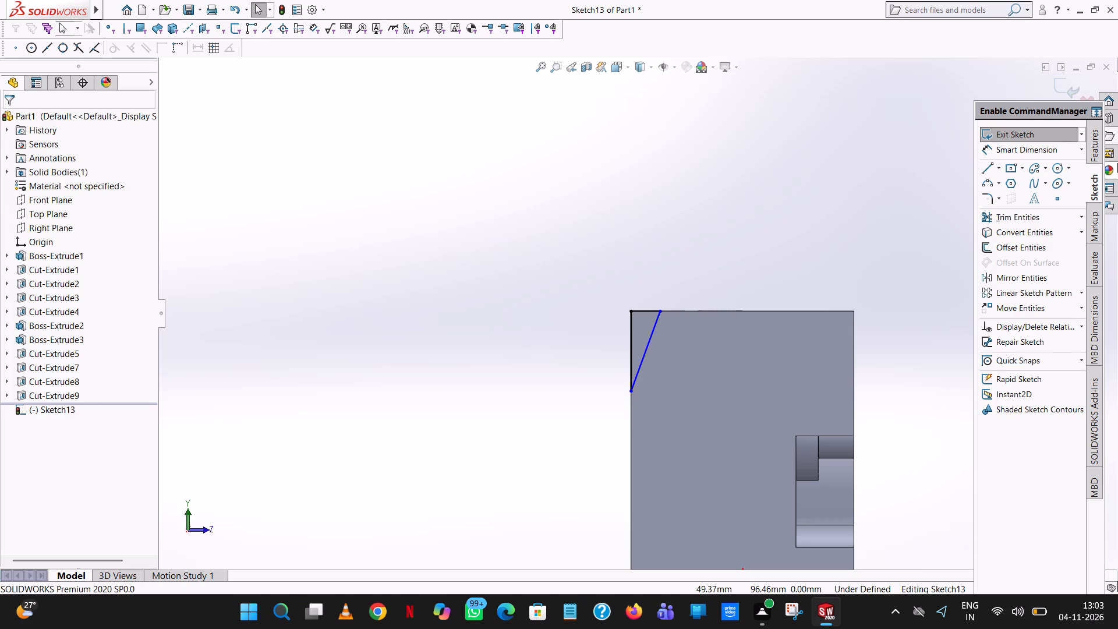
Cut the triangular profile along the block's rear upper edge with a blind extruded cut of 117 mm.
left_click(1095, 137)
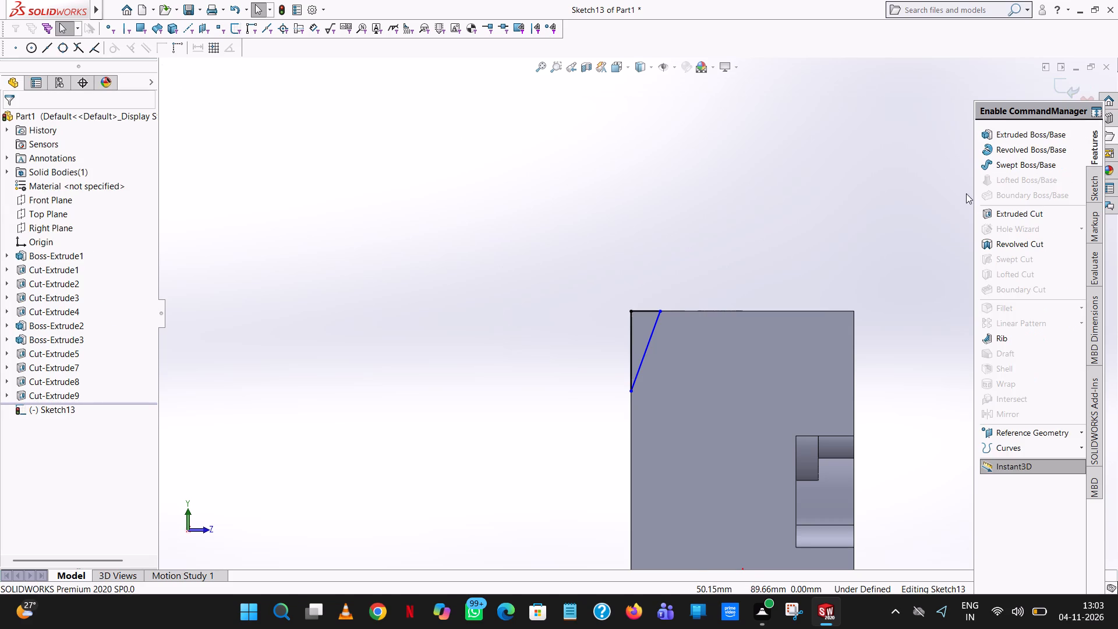
left_click(983, 215)
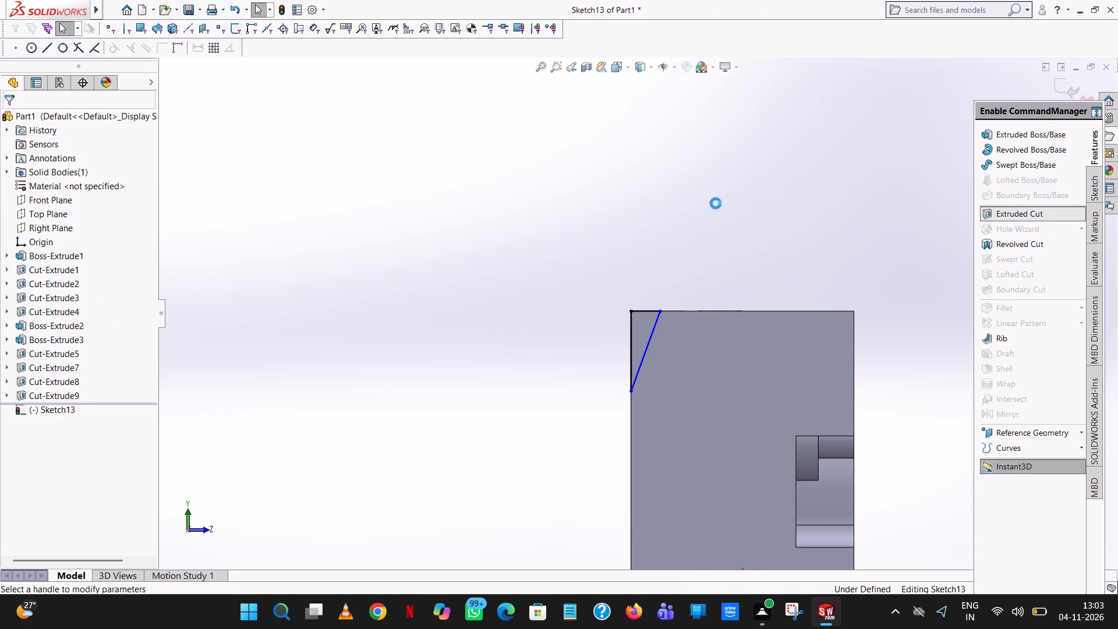
middle_click_drag(608, 234, 681, 279)
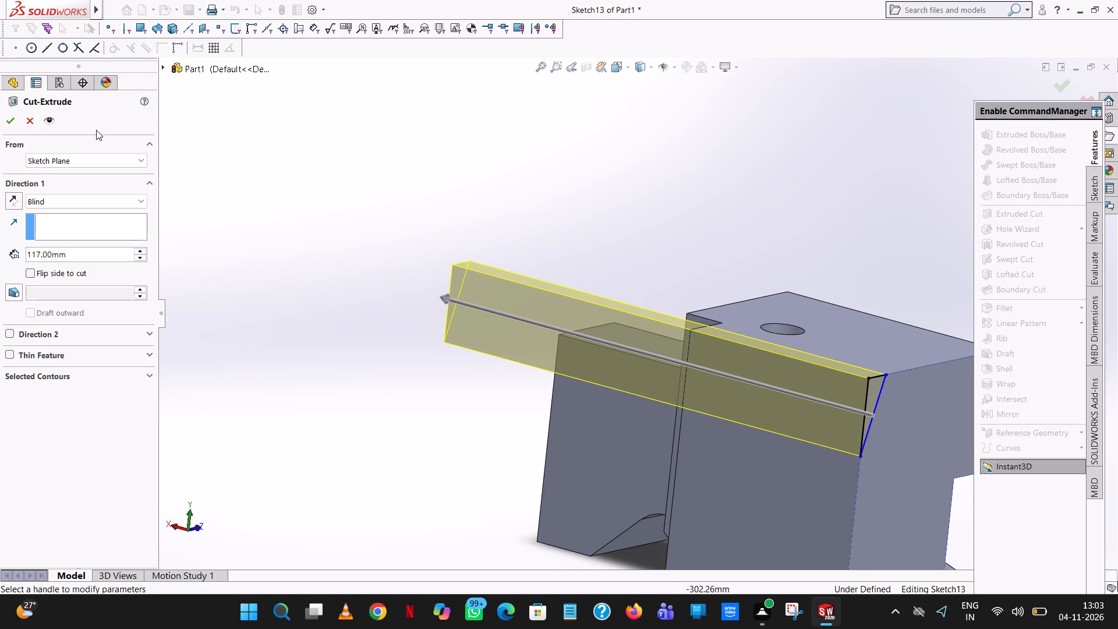
left_click(9, 123)
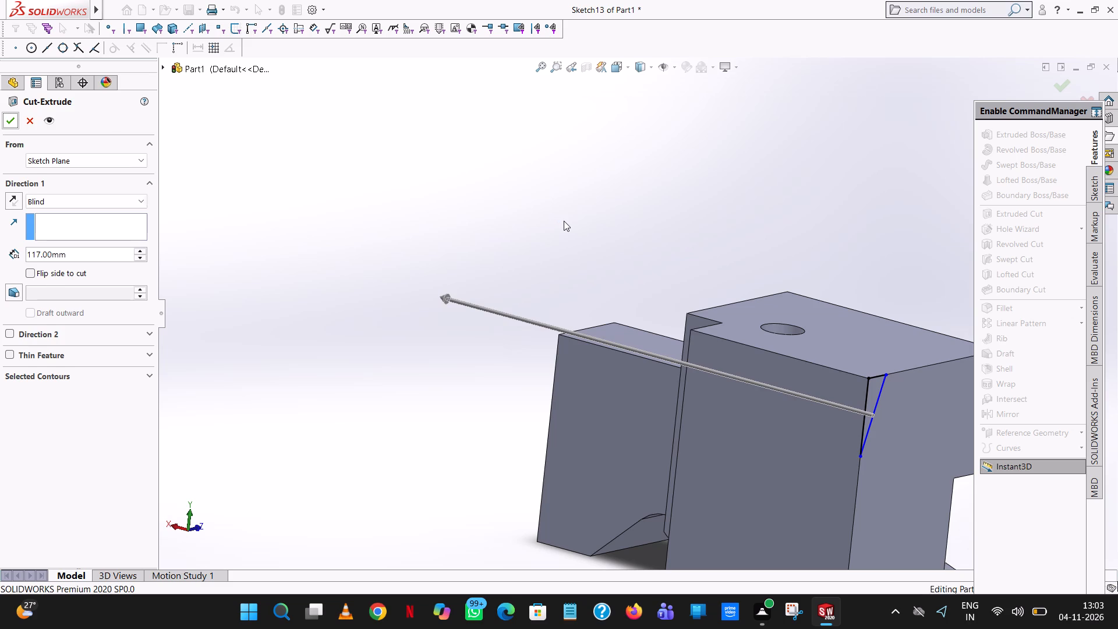
left_click(564, 221)
scroll(567, 236, "up", 1)
middle_click_drag(566, 239, 528, 391)
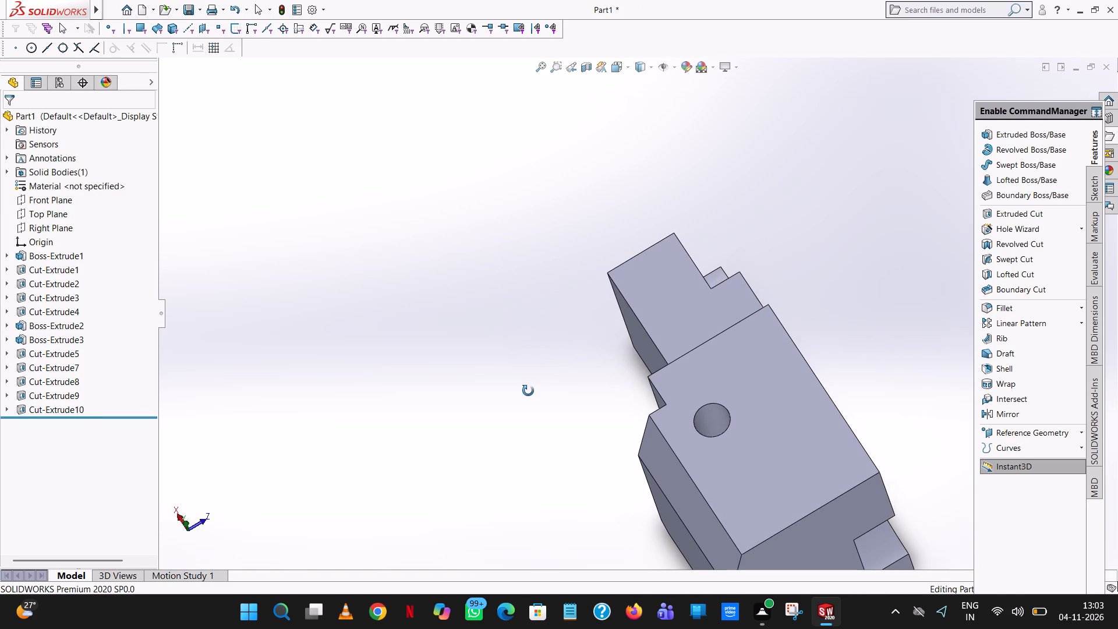
middle_click_drag(528, 391, 529, 345)
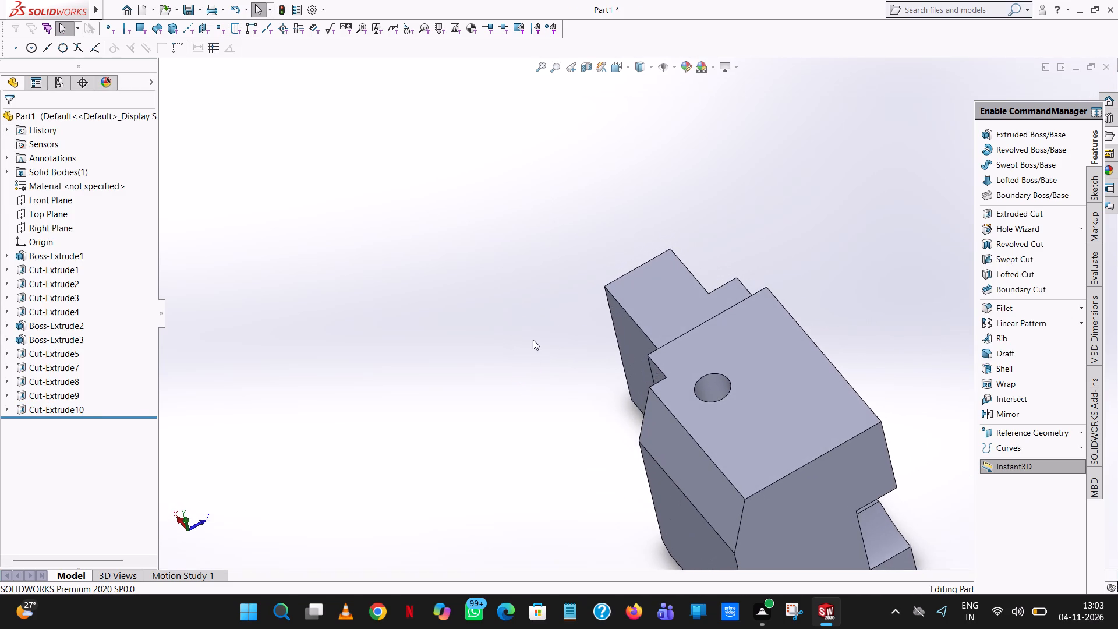
scroll(554, 322, "up", 5)
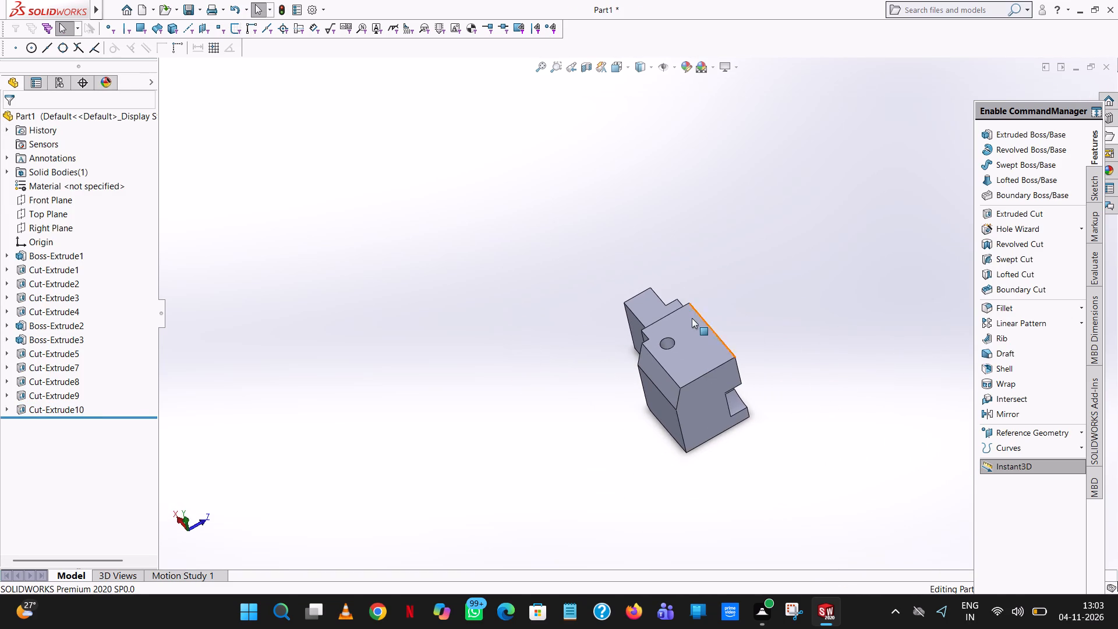
Start an extruded-cut sketch on the block's vertical rear face, below the slanted cut.
middle_click_drag(687, 315, 639, 179)
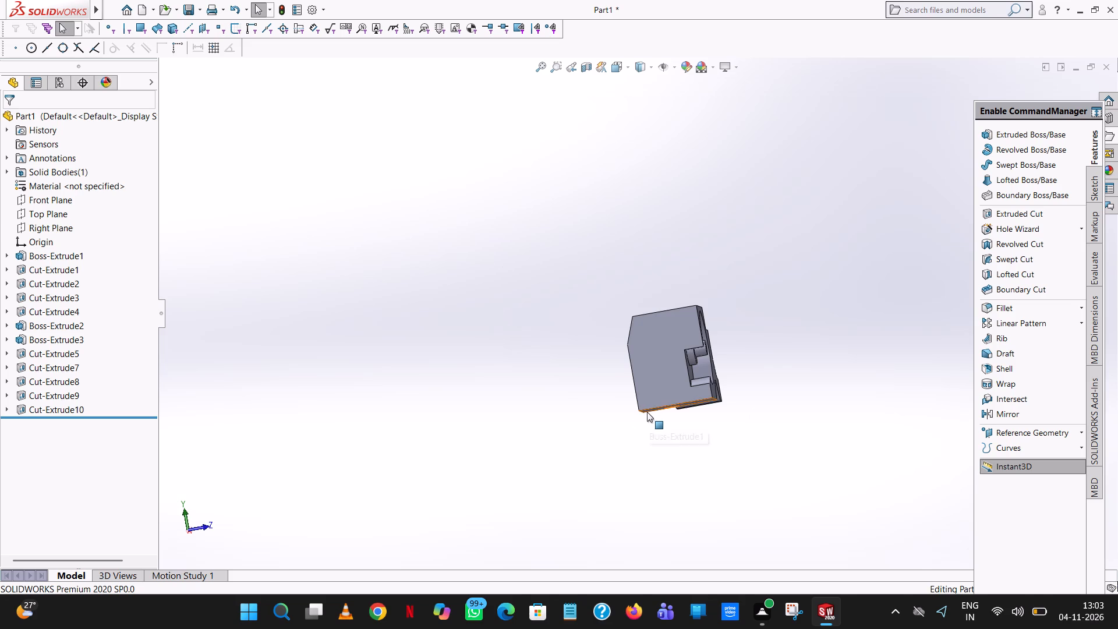
middle_click_drag(649, 412, 674, 418)
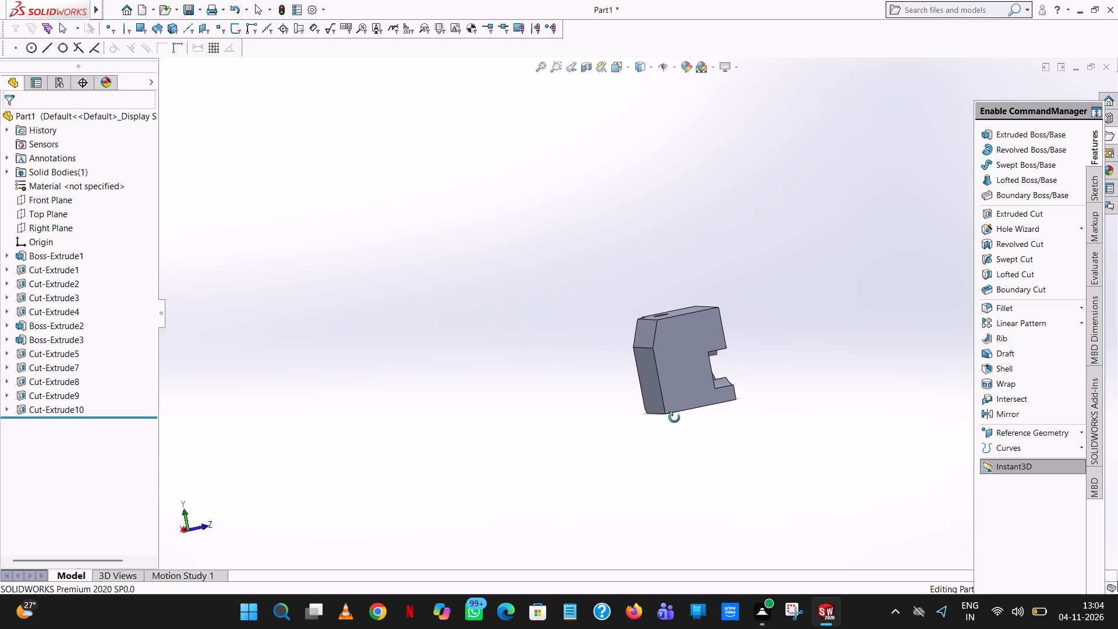
middle_click_drag(674, 418, 673, 416)
middle_click(673, 416)
scroll(674, 414, "up", 1)
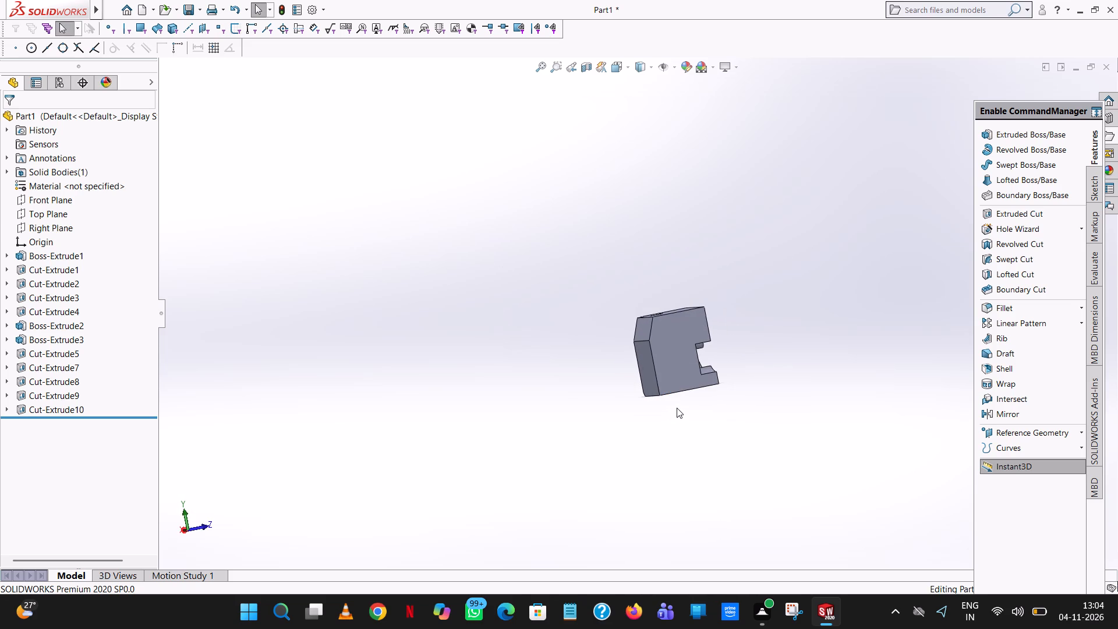
scroll(693, 384, "down", 6)
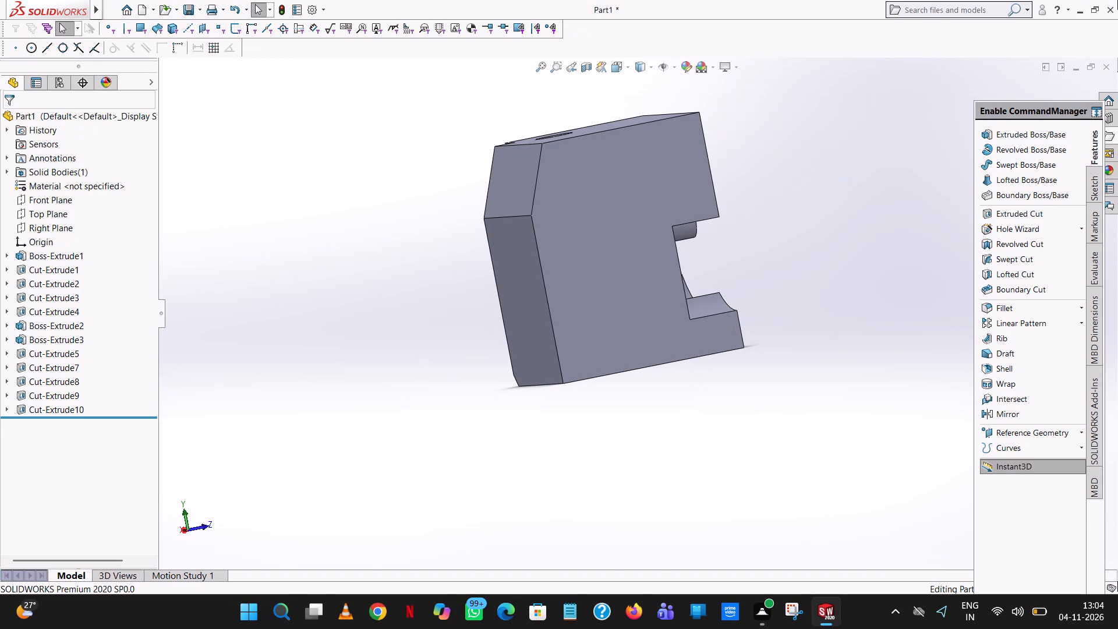
middle_click_drag(783, 258, 877, 246)
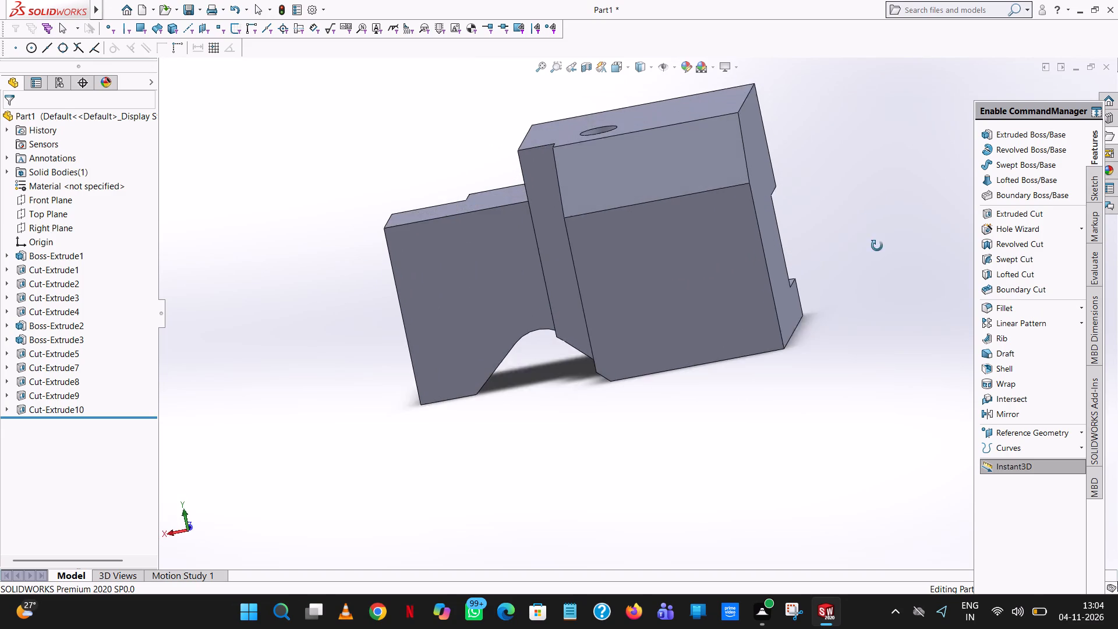
middle_click_drag(877, 246, 879, 256)
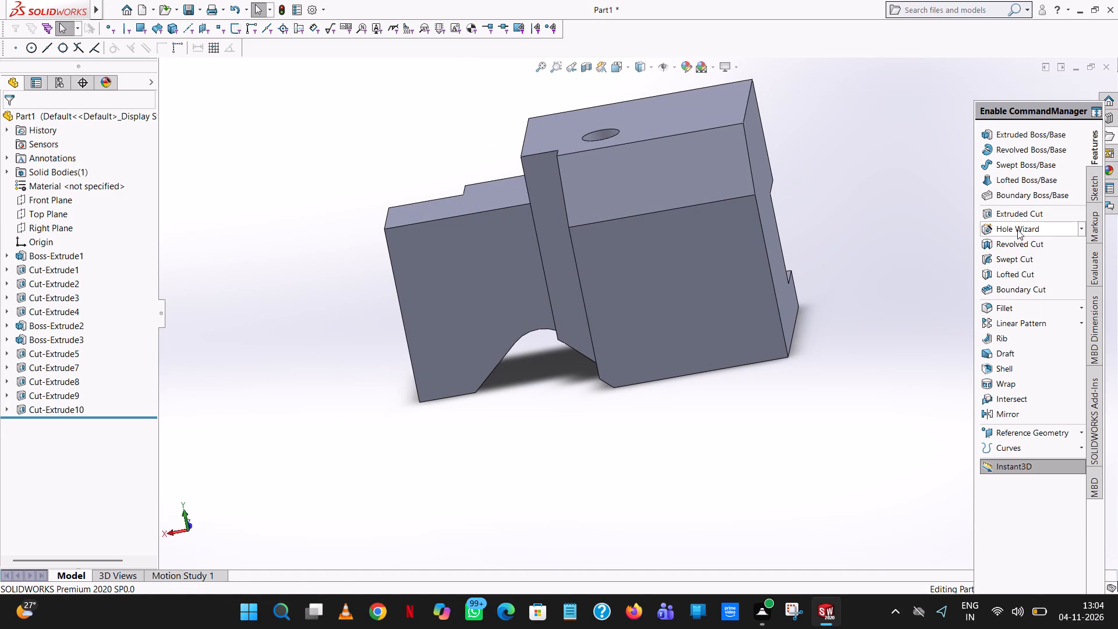
left_click(1017, 216)
left_click(695, 249)
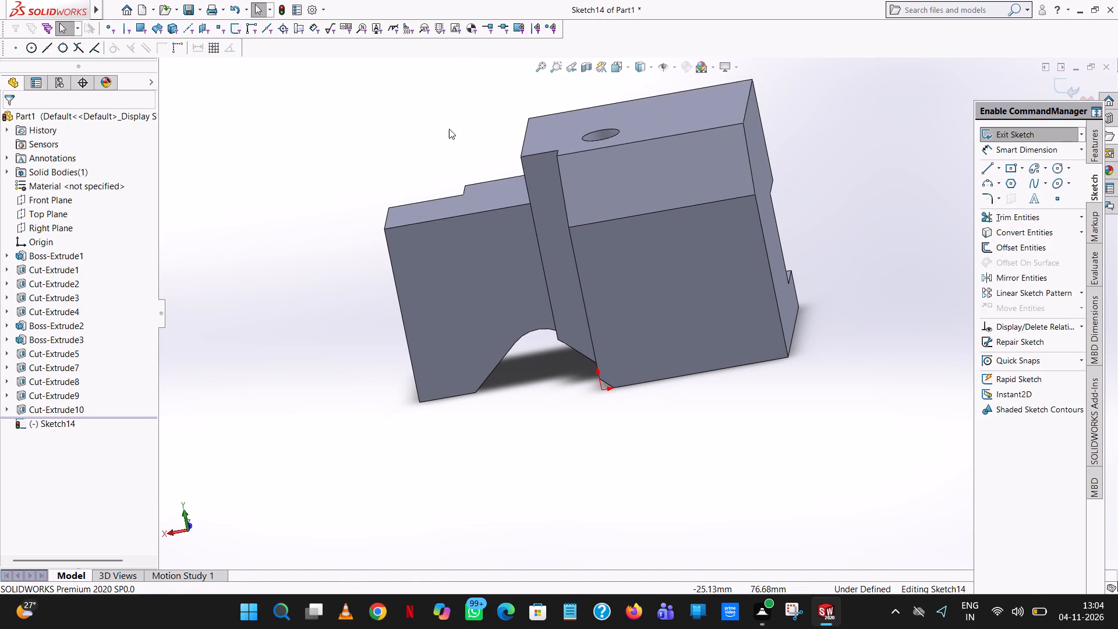
left_click(625, 65)
left_click(684, 137)
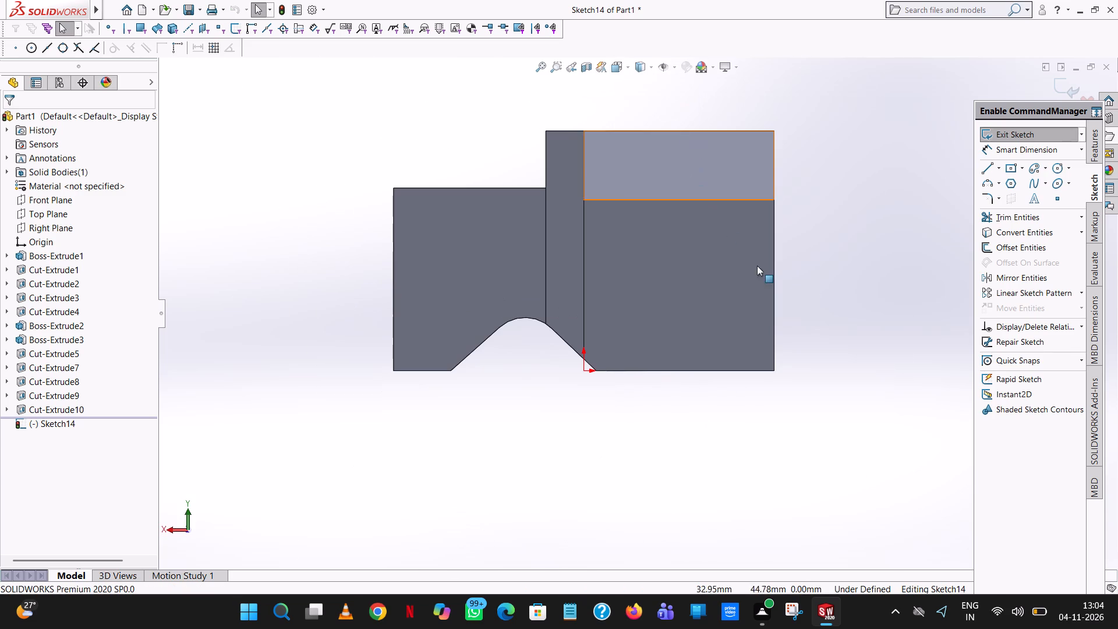
Draw a 30 mm horizontal line along the rear face's bottom edge, starting from its outer lower corner.
left_click(987, 167)
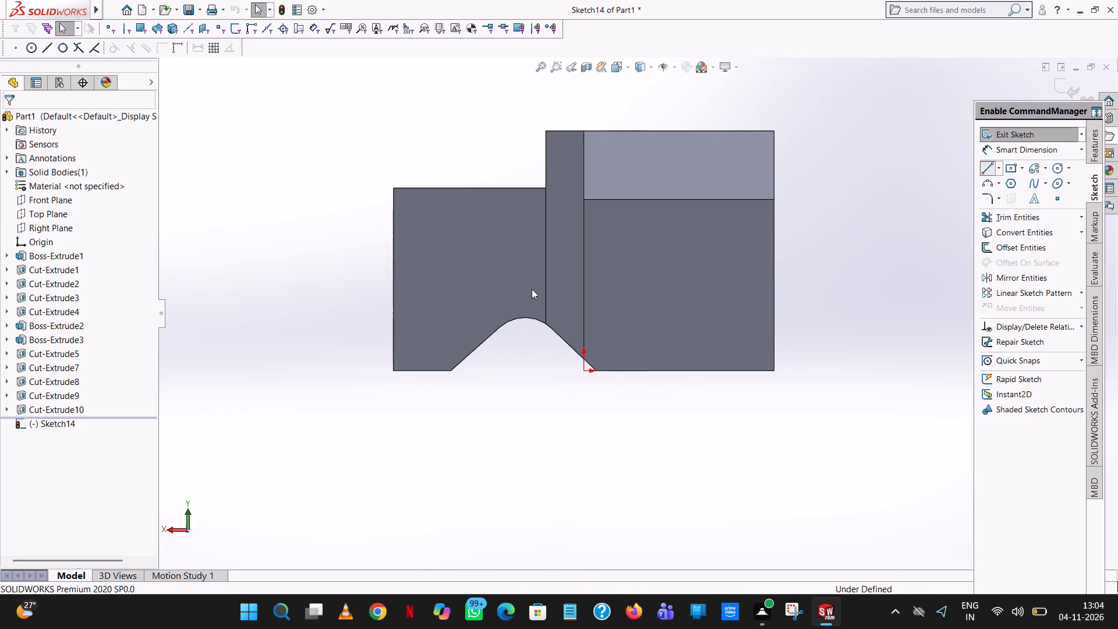
left_click(773, 370)
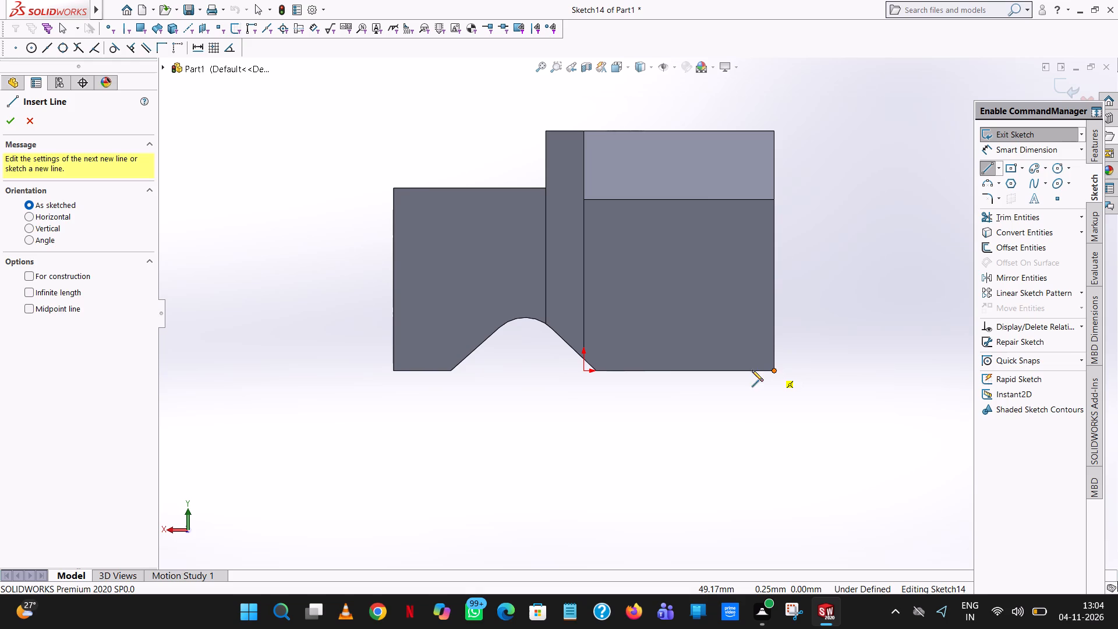
left_click(667, 371)
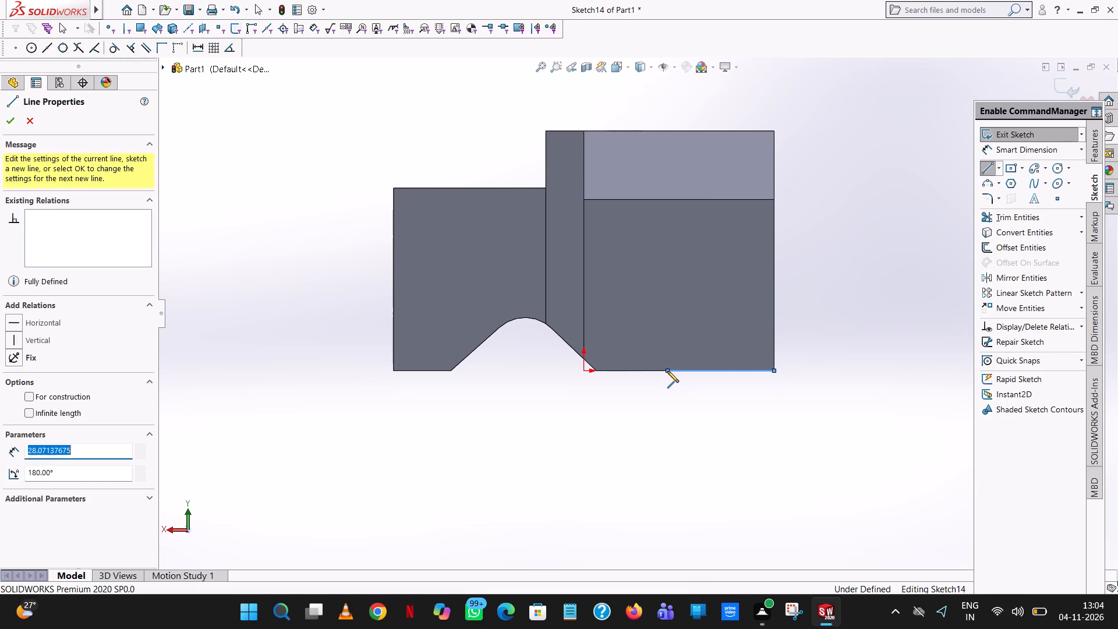
type("30")
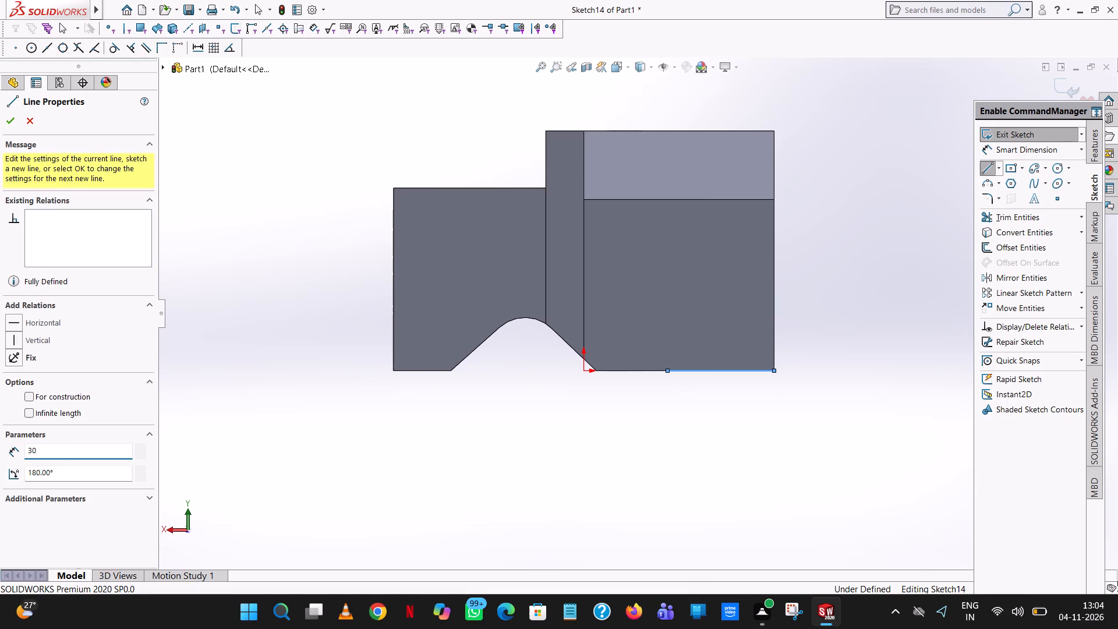
key("Return")
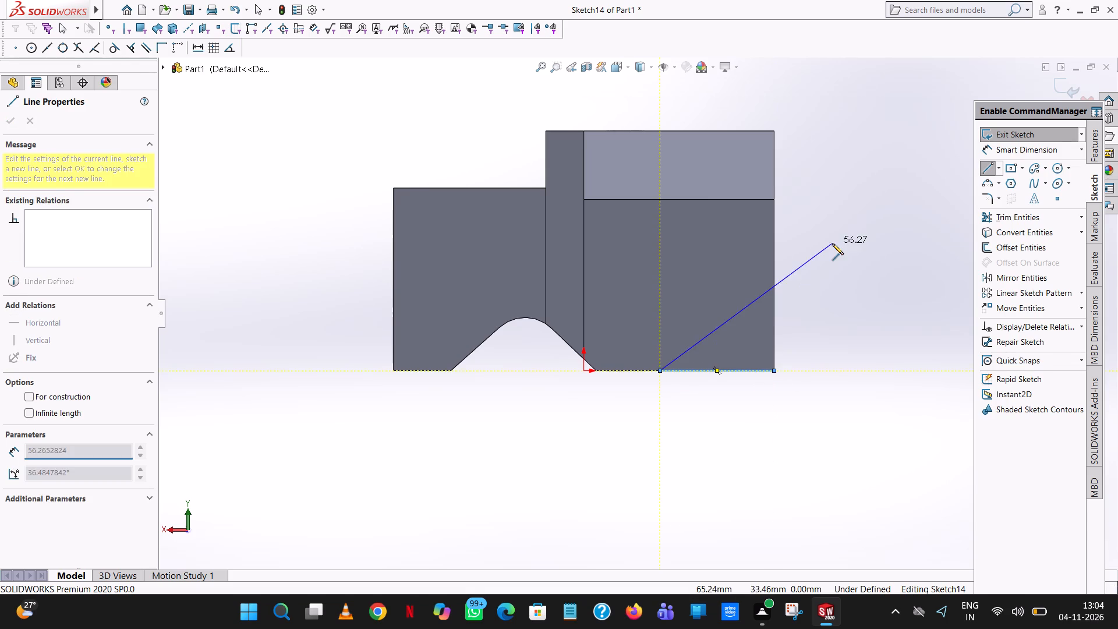
Draw a 35 mm vertical line upward from the inner end of the horizontal line.
left_click(661, 248)
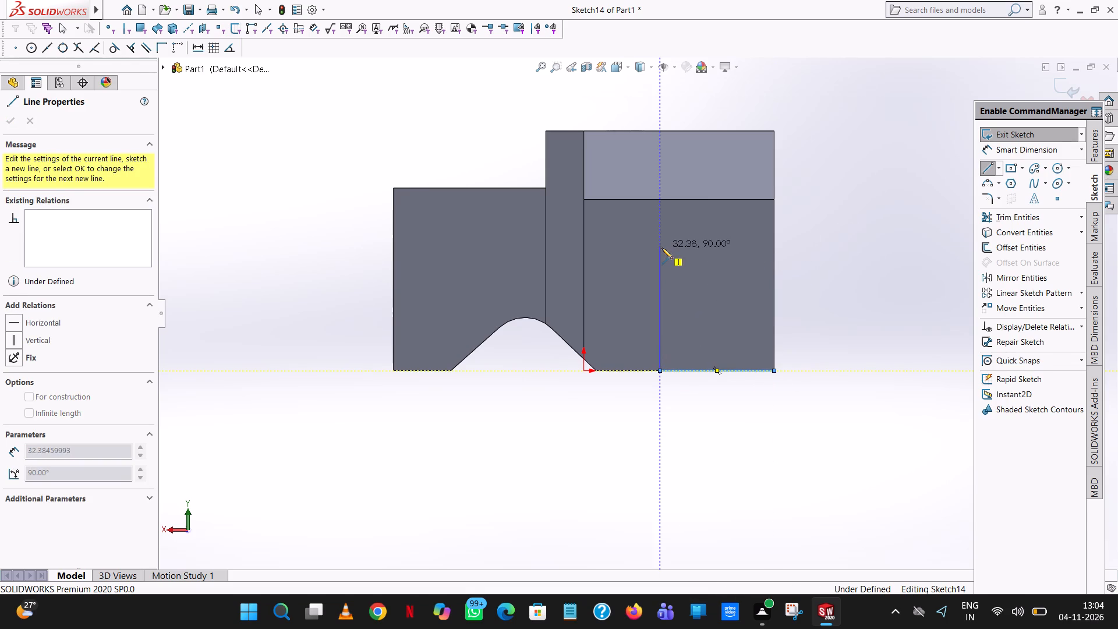
type("35")
key("Return")
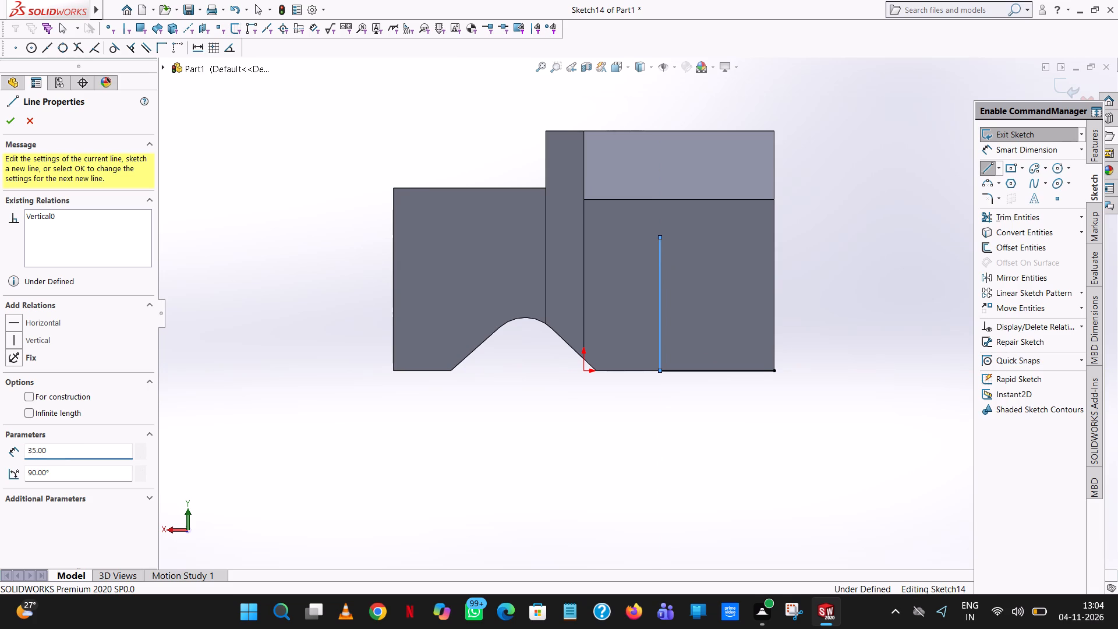
right_click(665, 268)
left_click(704, 277)
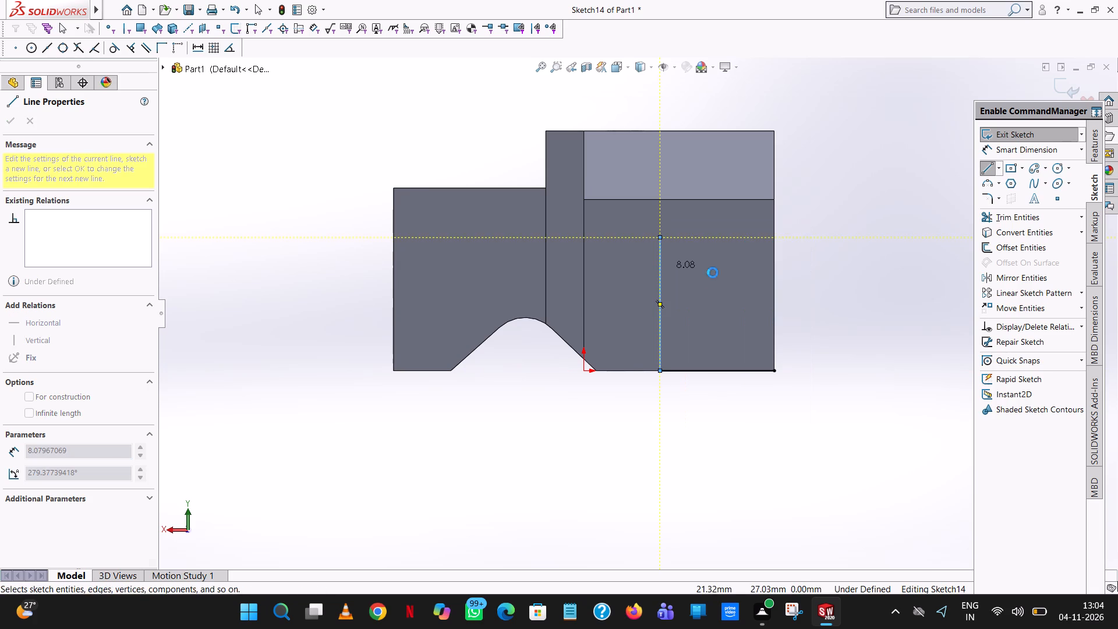
Draw a circle of 30 mm radius centred on the upper end of the vertical line.
left_click(1060, 166)
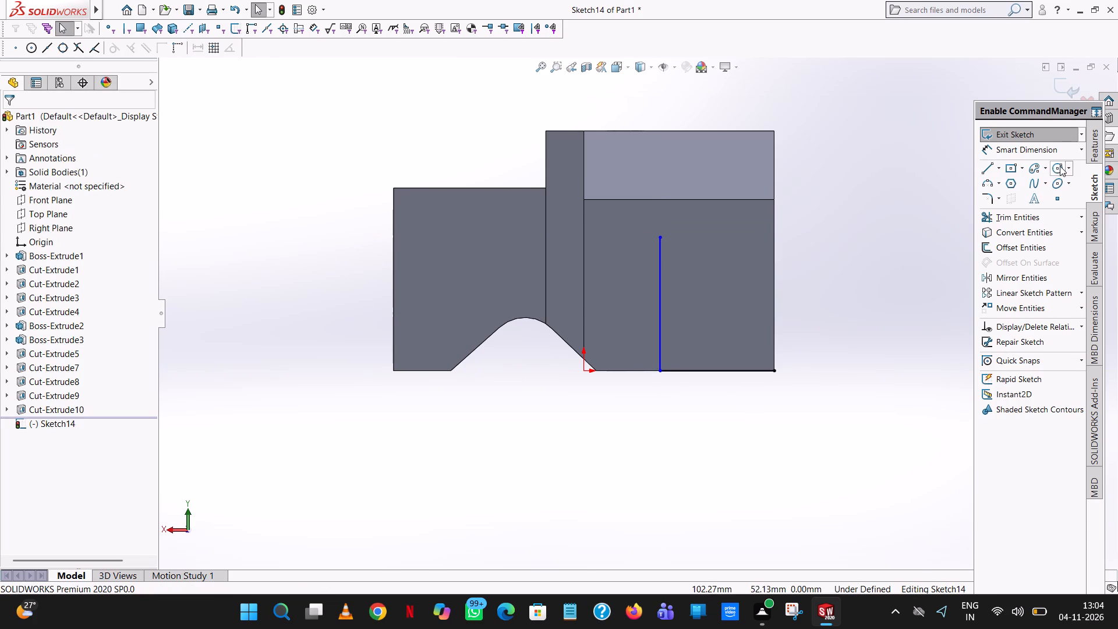
left_click(660, 236)
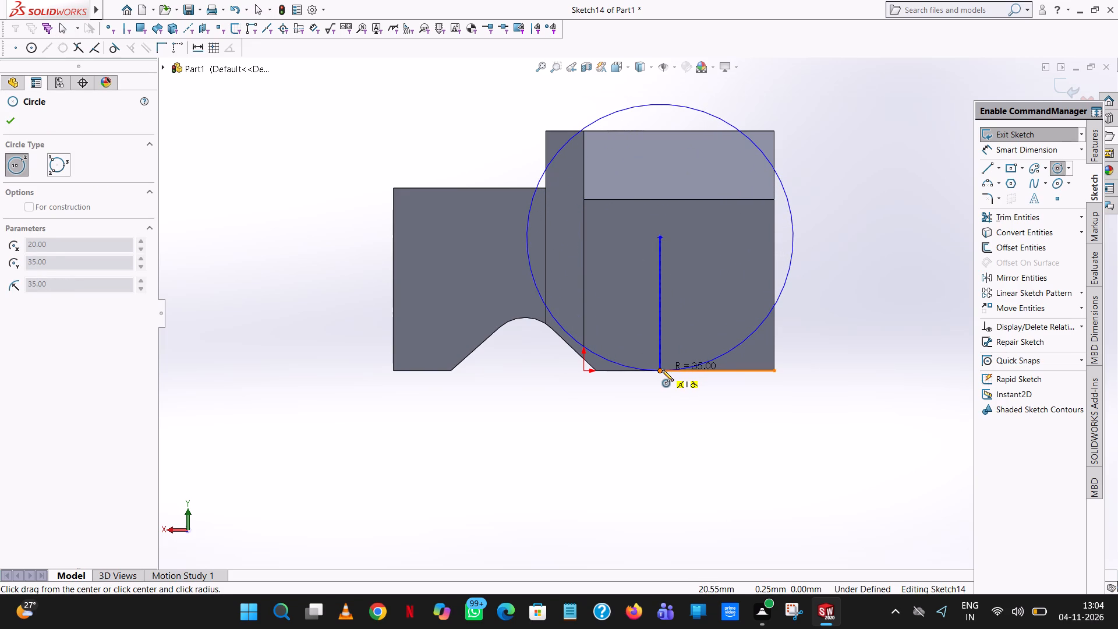
left_click(663, 345)
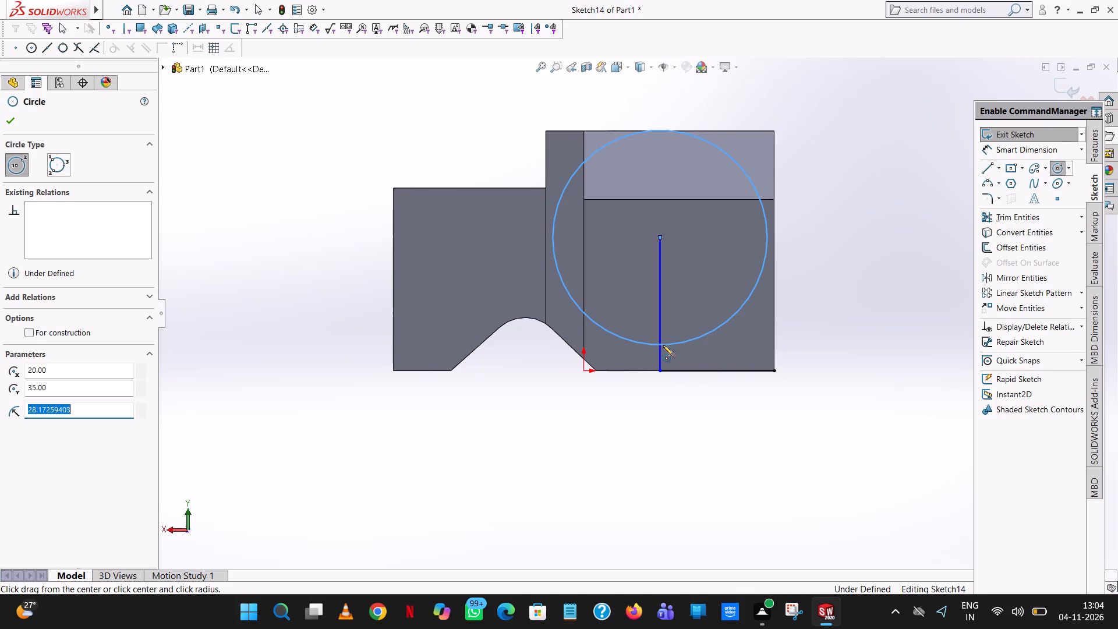
type("30")
key("Return")
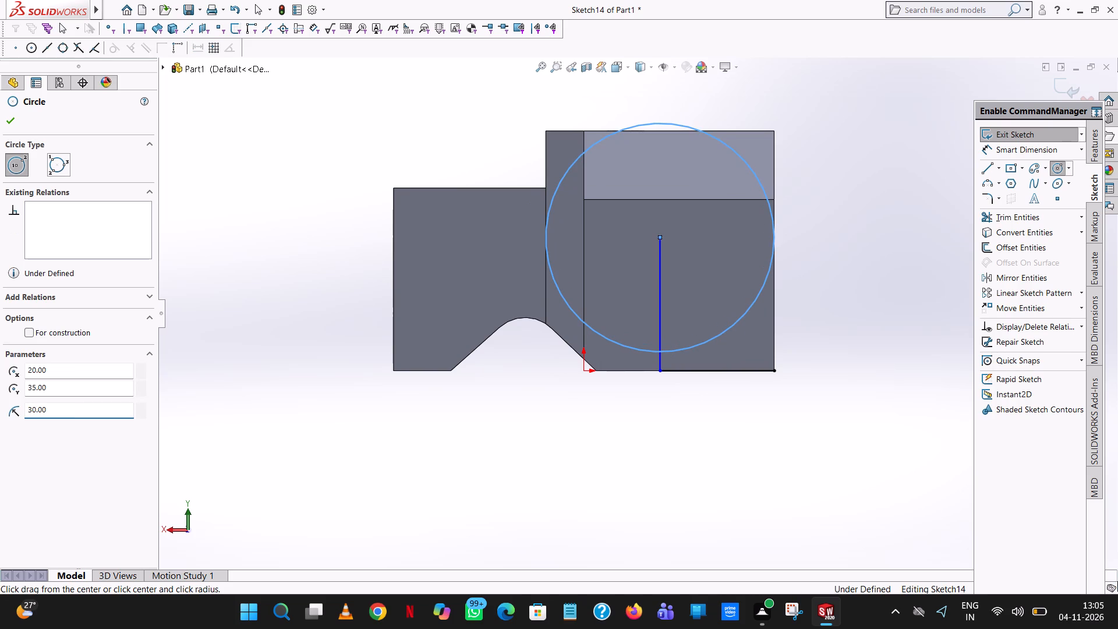
right_click(663, 345)
left_click(695, 358)
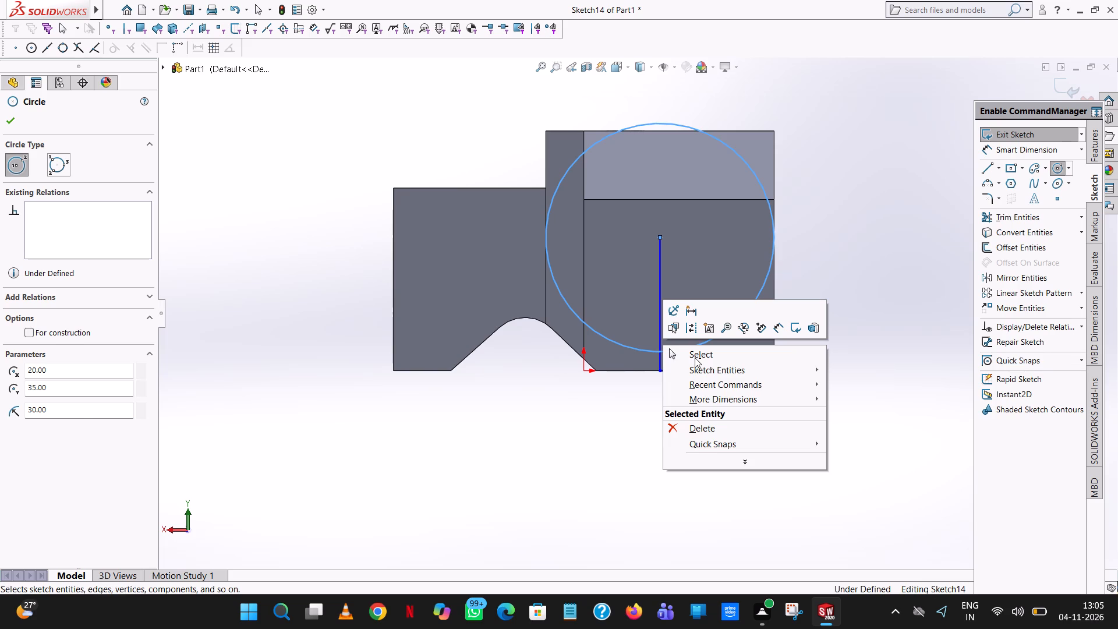
Examine the circle and vertical line properties and check the sketch's placement on the block from several sides.
left_click(752, 306)
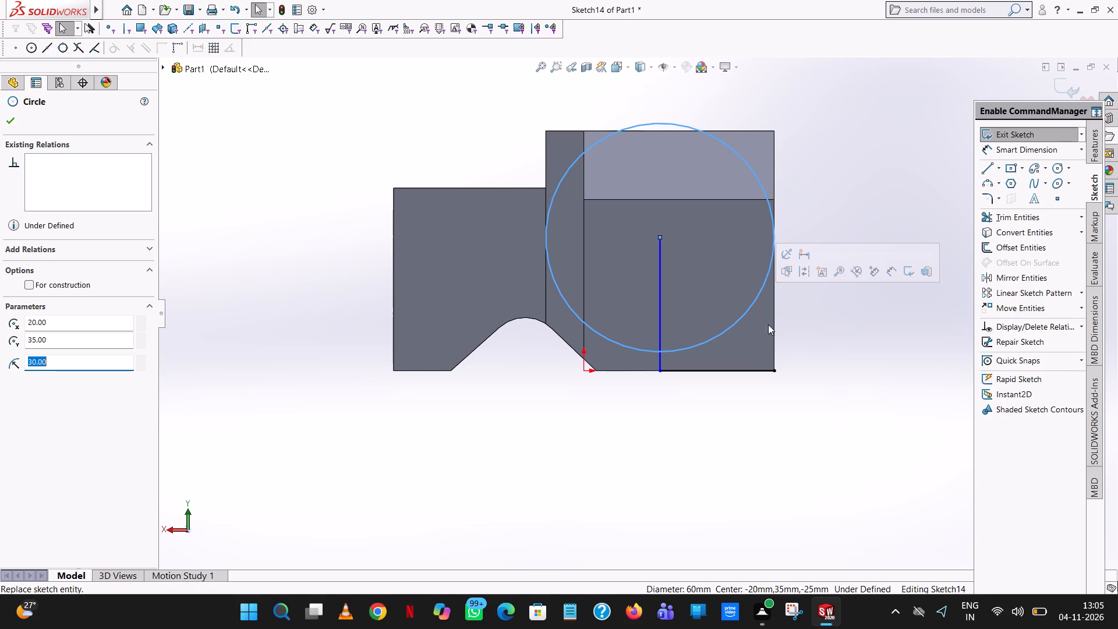
left_click(663, 310)
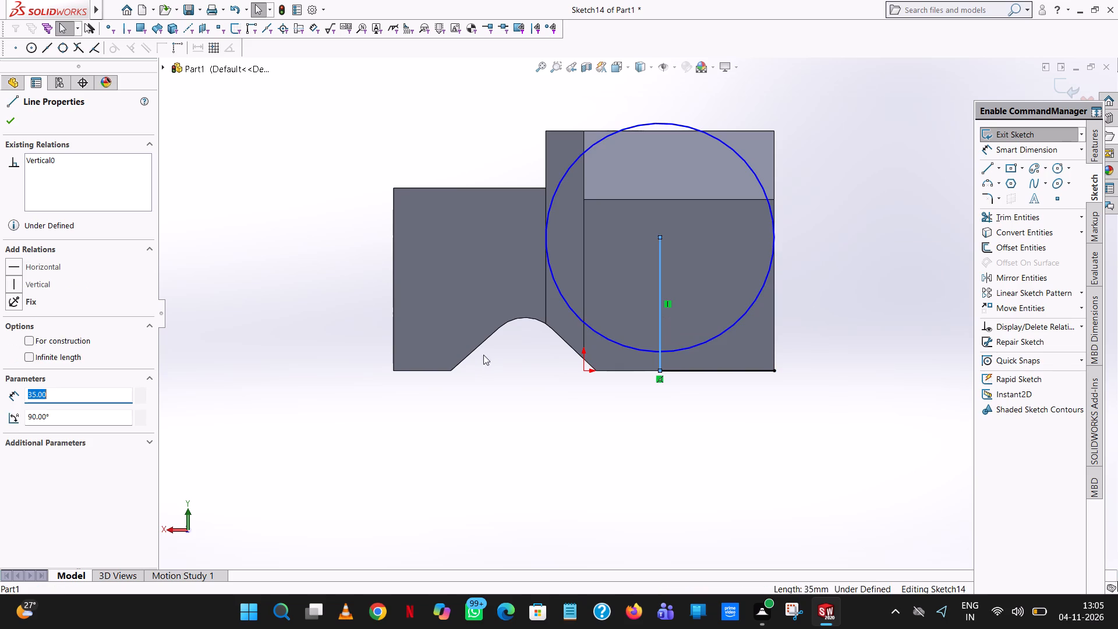
left_click(379, 415)
middle_click_drag(806, 275, 753, 261)
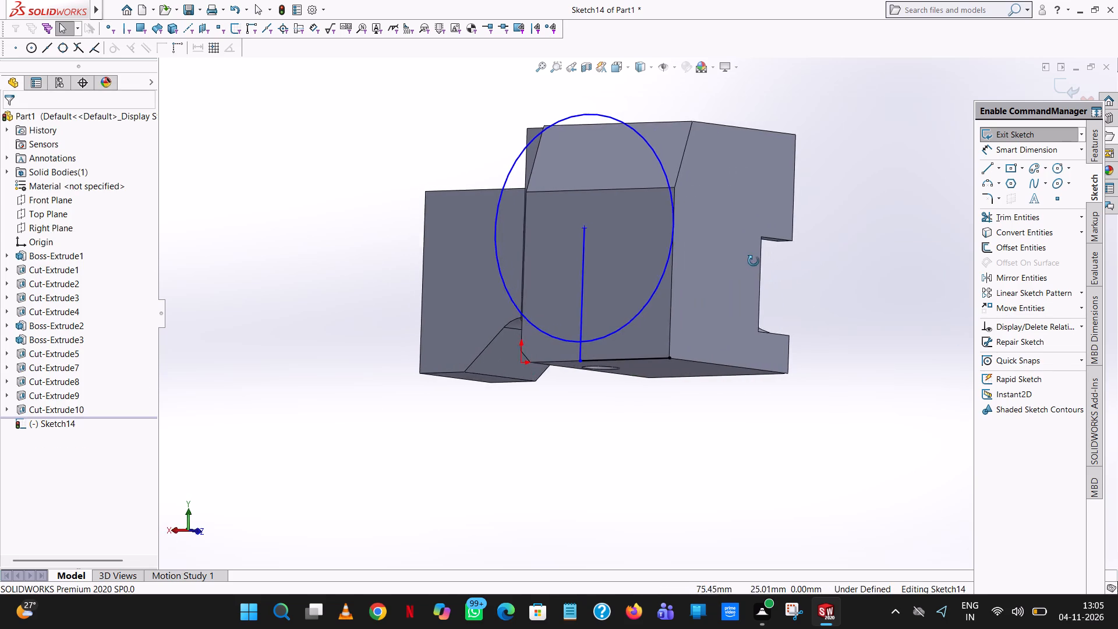
middle_click_drag(753, 261, 716, 295)
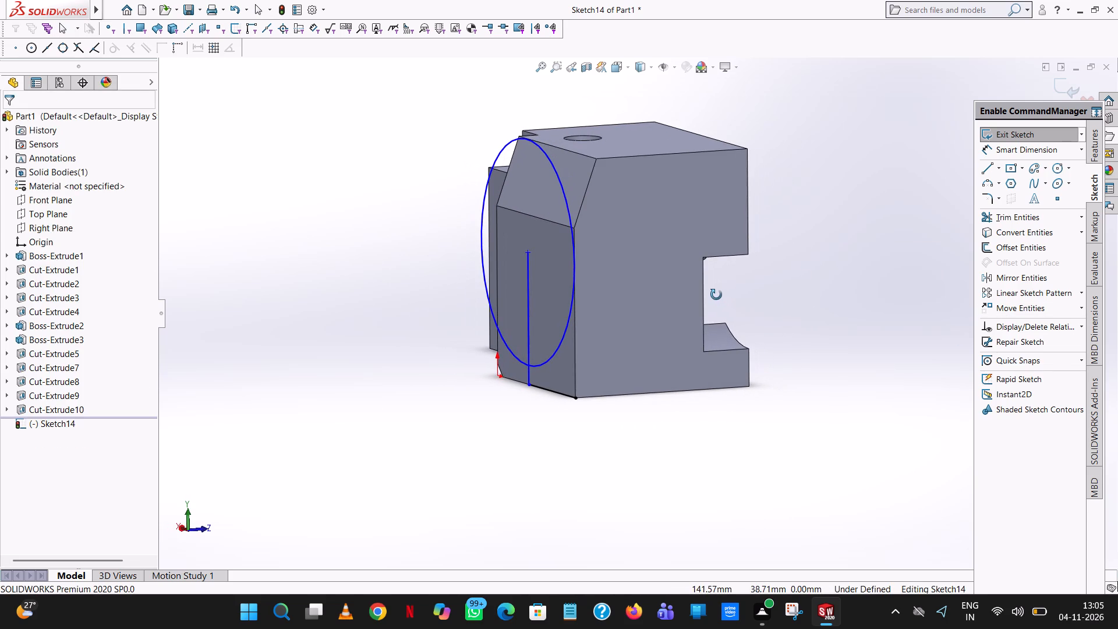
middle_click_drag(716, 295, 715, 295)
scroll(782, 249, "down", 1)
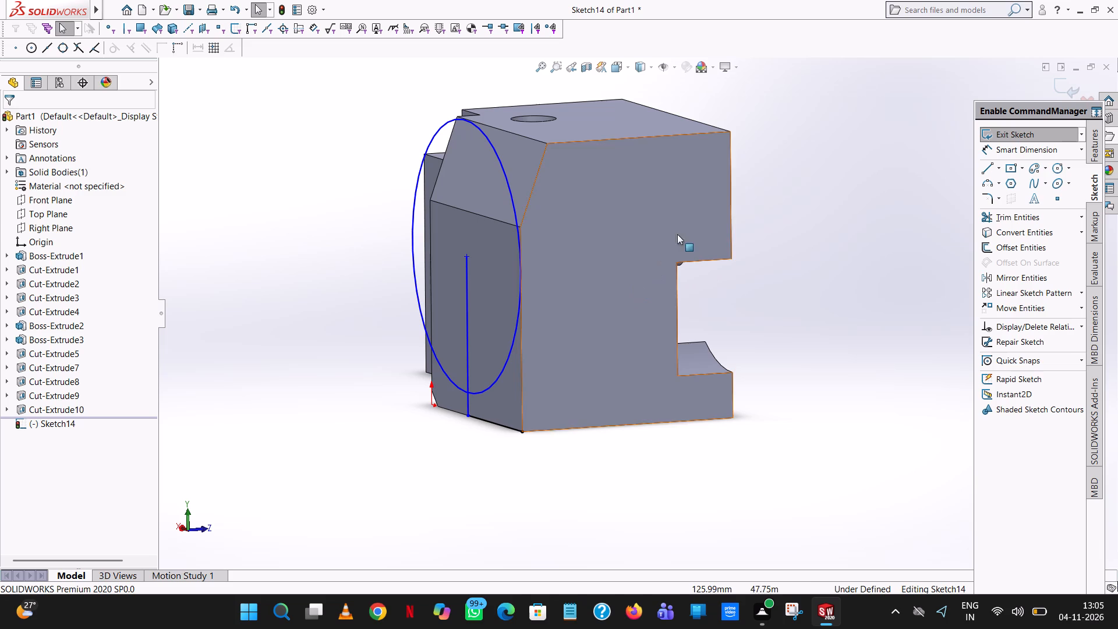
middle_click_drag(779, 227, 753, 228)
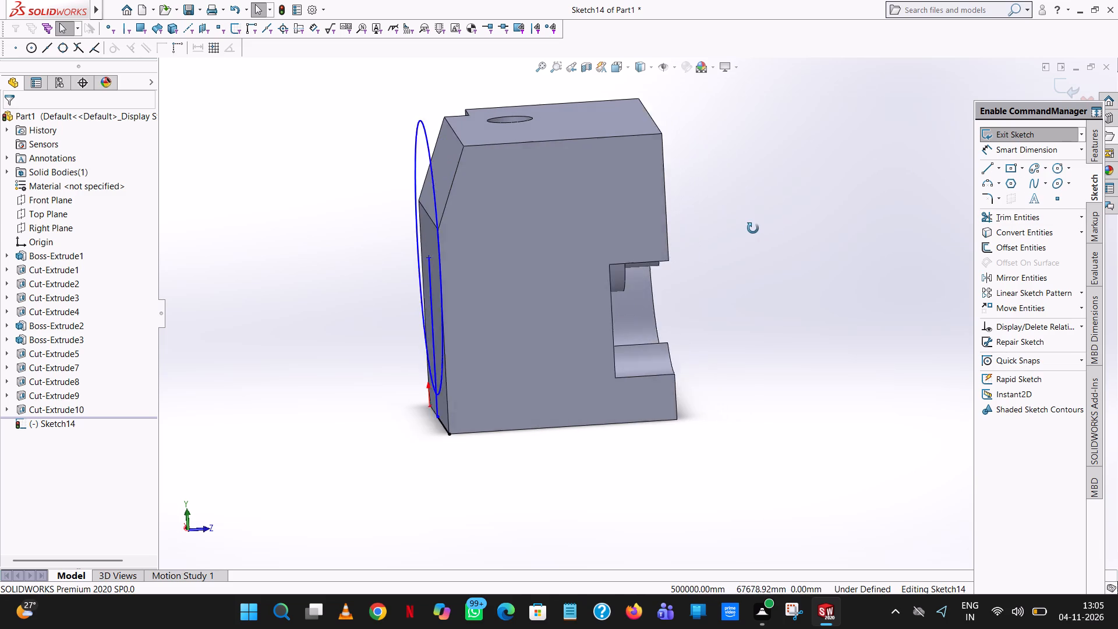
middle_click_drag(753, 228, 745, 228)
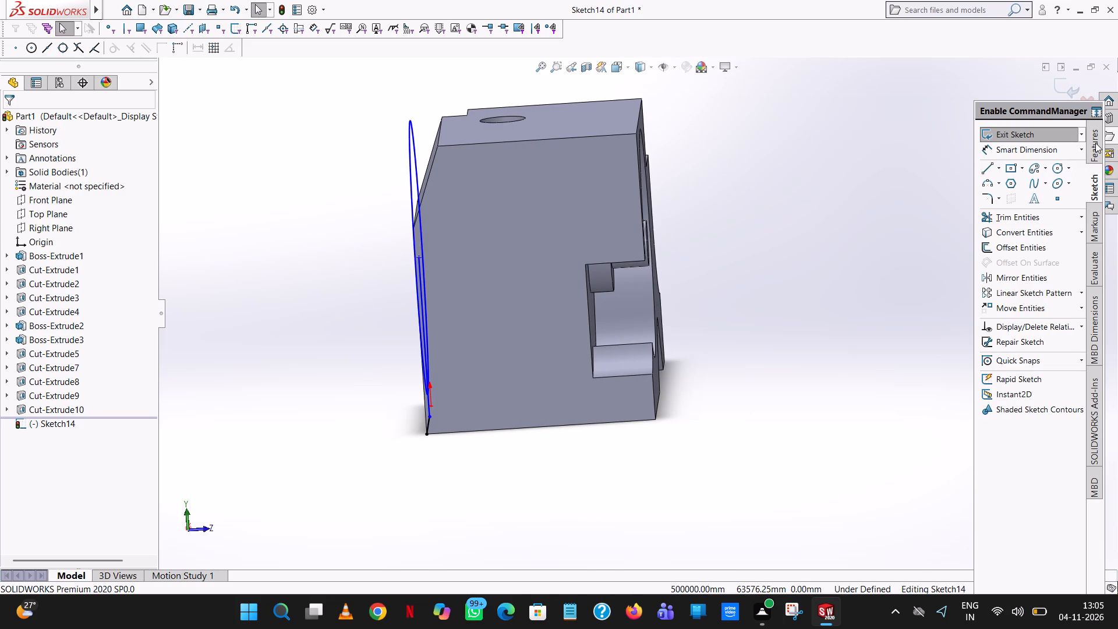
middle_click_drag(608, 301, 666, 266)
scroll(645, 250, "up", 1)
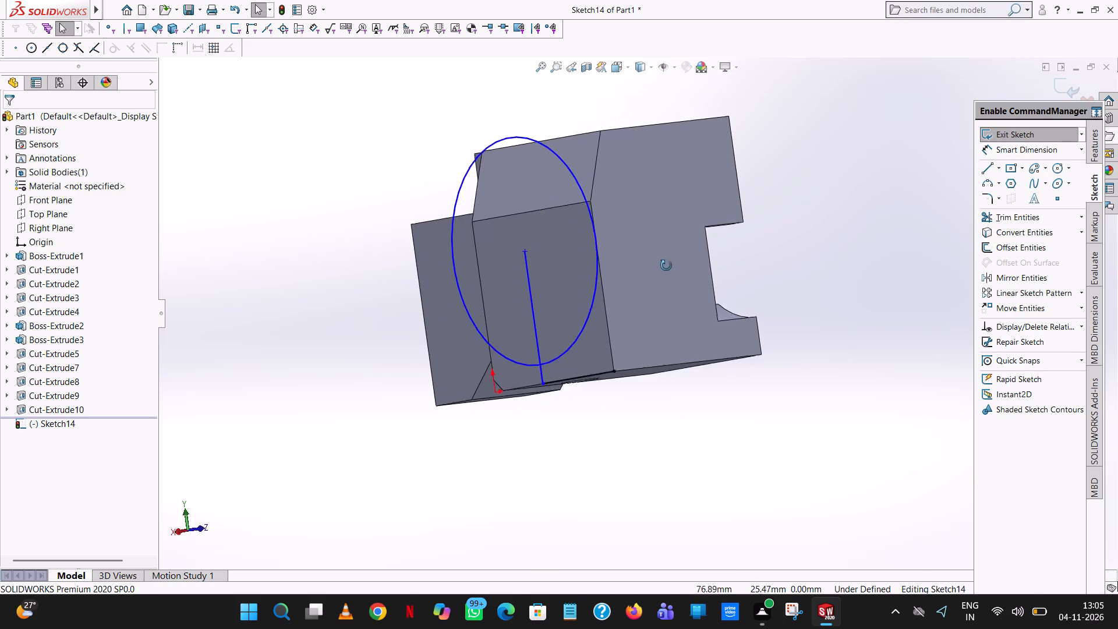
middle_click_drag(666, 266, 731, 240)
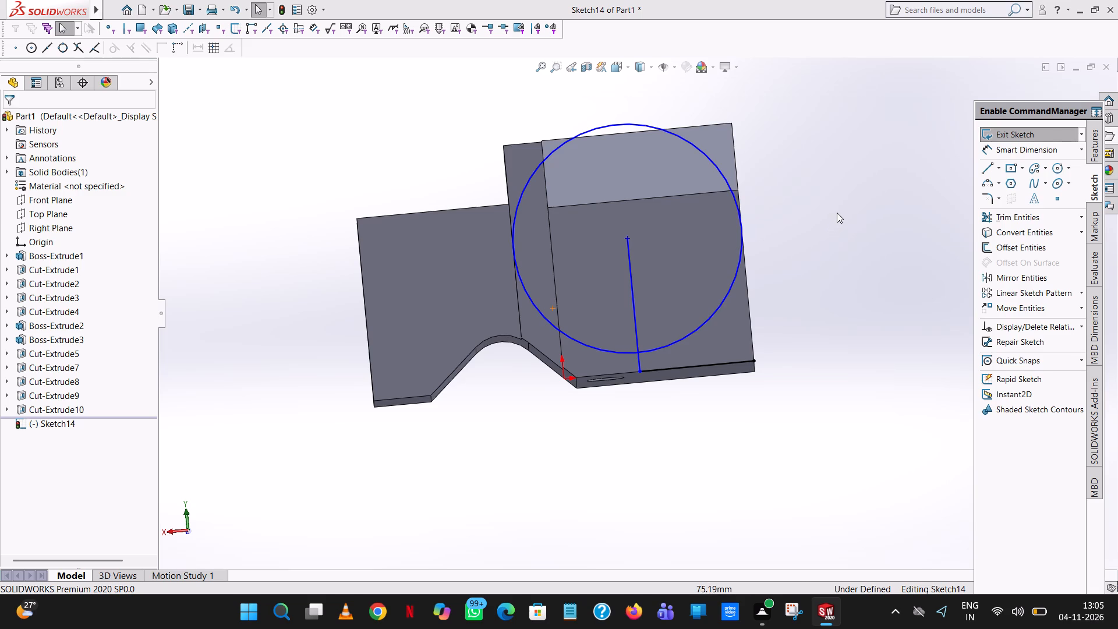
Trim away the vertical line, both inside the circle and between the circle and the bottom edge.
left_click(1096, 148)
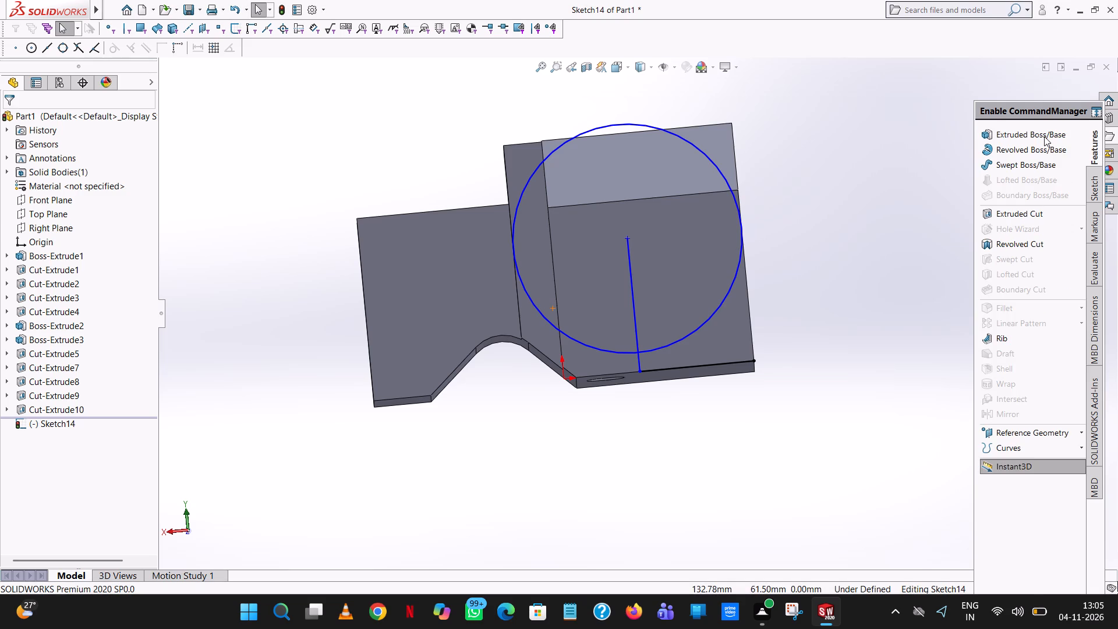
left_click(1095, 185)
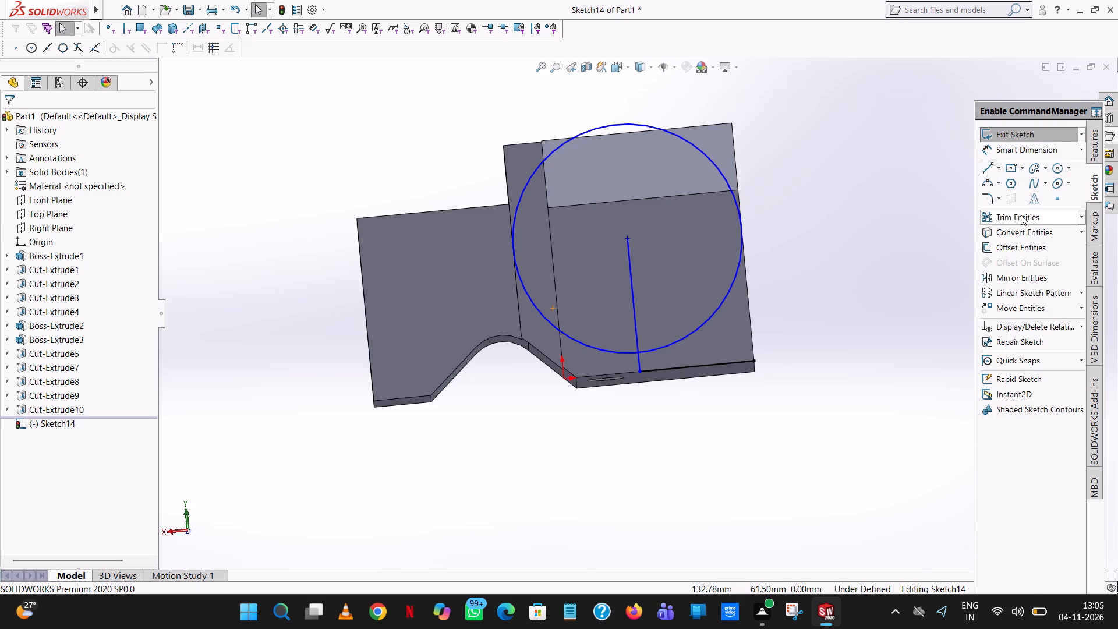
left_click(1021, 215)
left_click(630, 270)
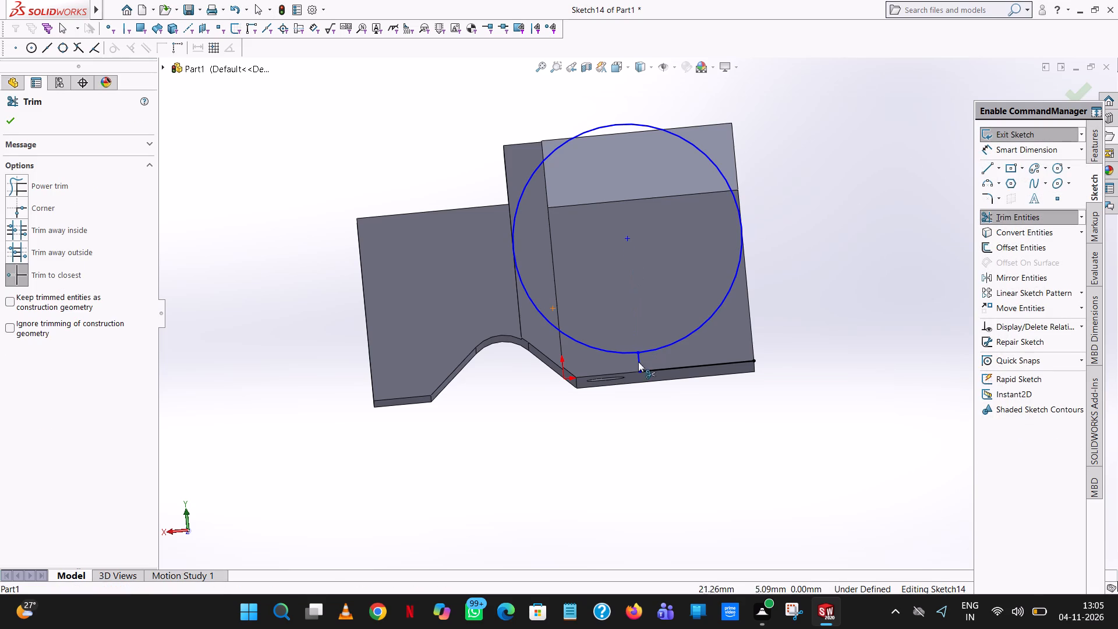
left_click(636, 365)
Dimension the circle's diameter at 60 mm.
left_click(1014, 146)
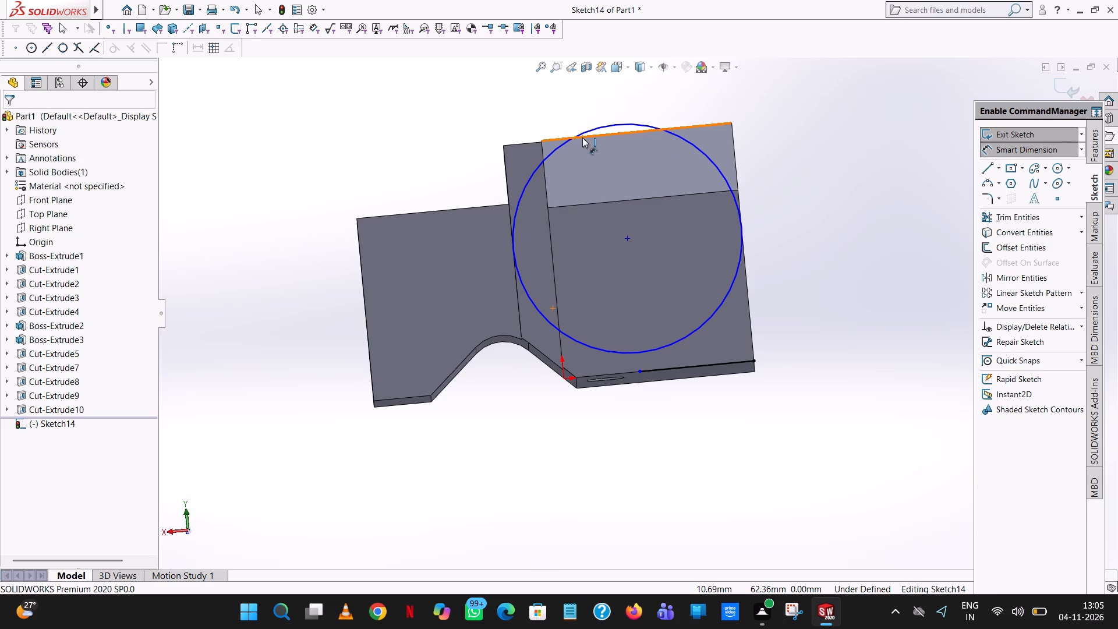
left_click(582, 136)
left_click(386, 147)
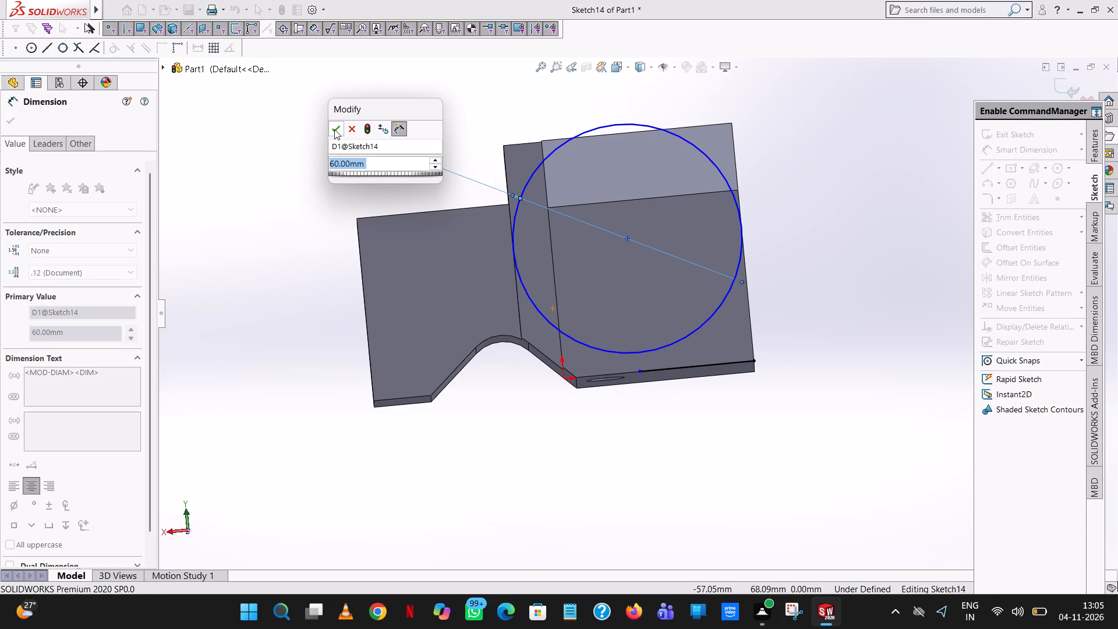
left_click(334, 129)
left_click(280, 145)
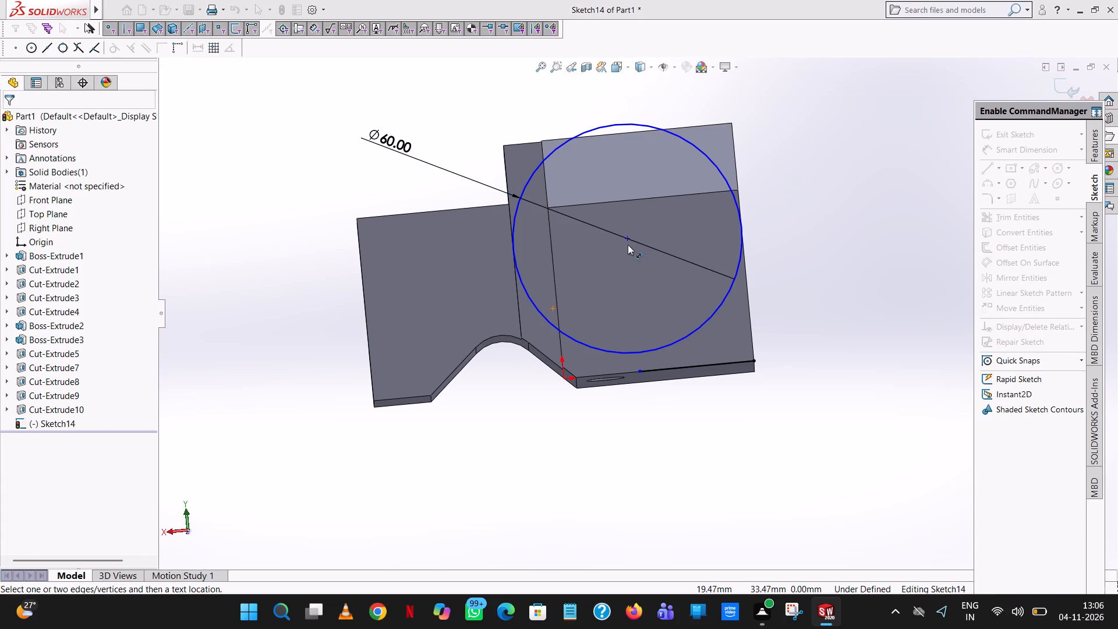
Dimension the horizontal distance between the circle's centre and the origin at 20 mm.
left_click(628, 238)
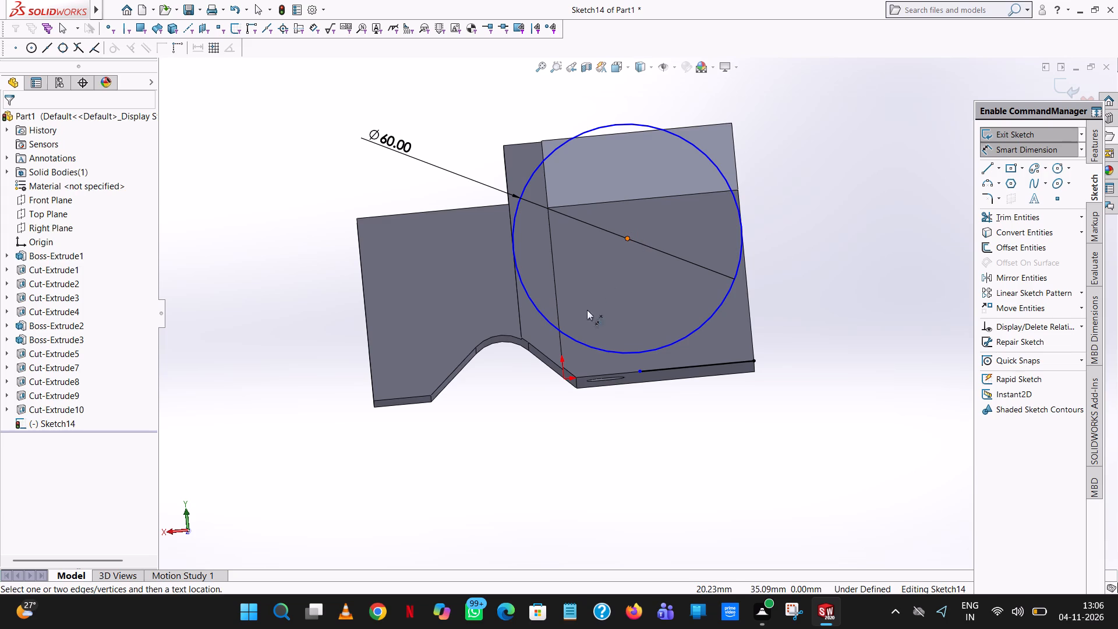
left_click(565, 383)
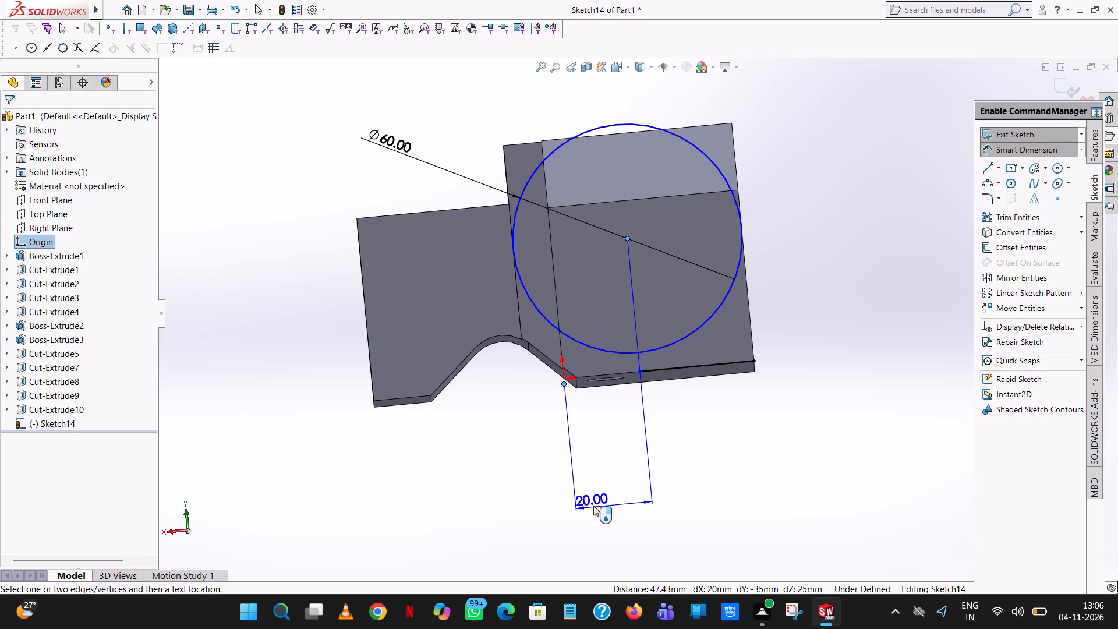
left_click(593, 506)
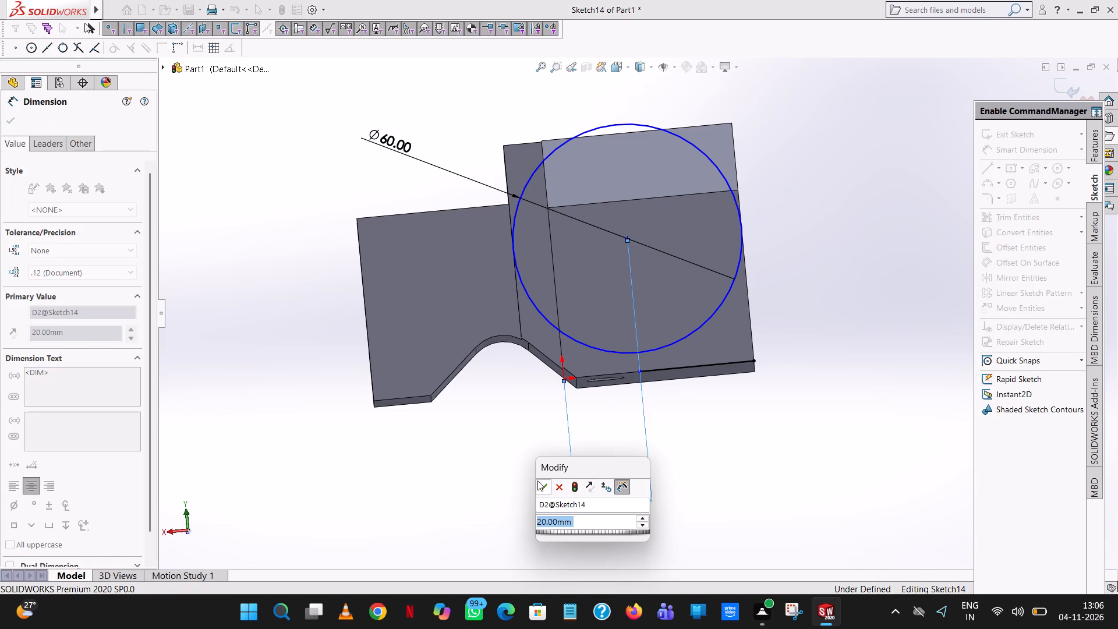
left_click(544, 485)
left_click(859, 194)
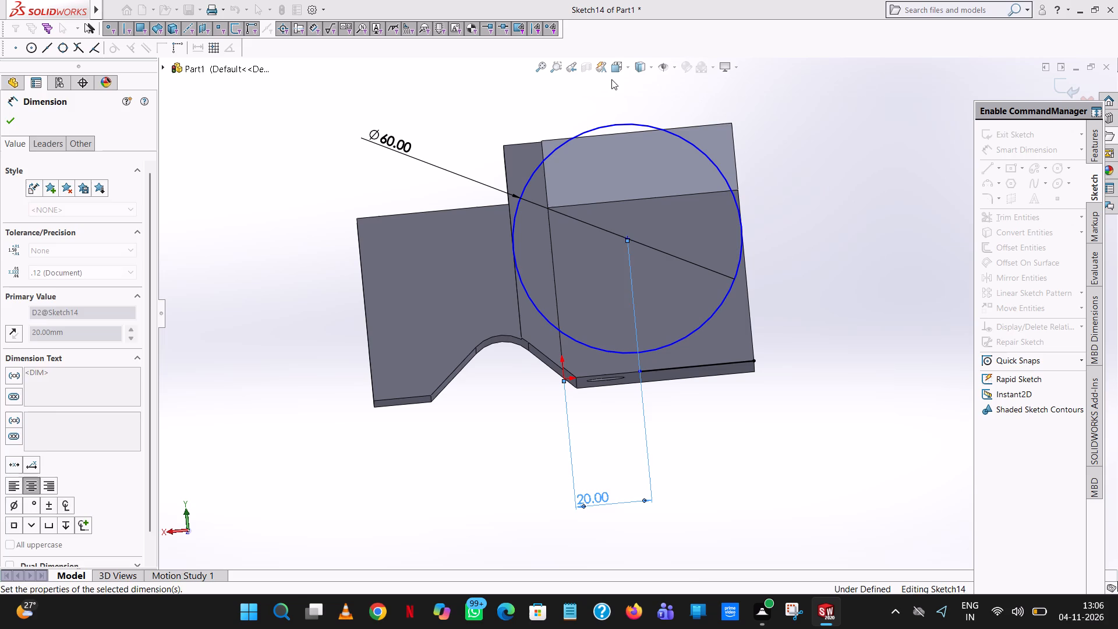
View the sketch face-on and dimension the vertical distance between the origin and the circle's centre at 35 mm.
left_click(628, 66)
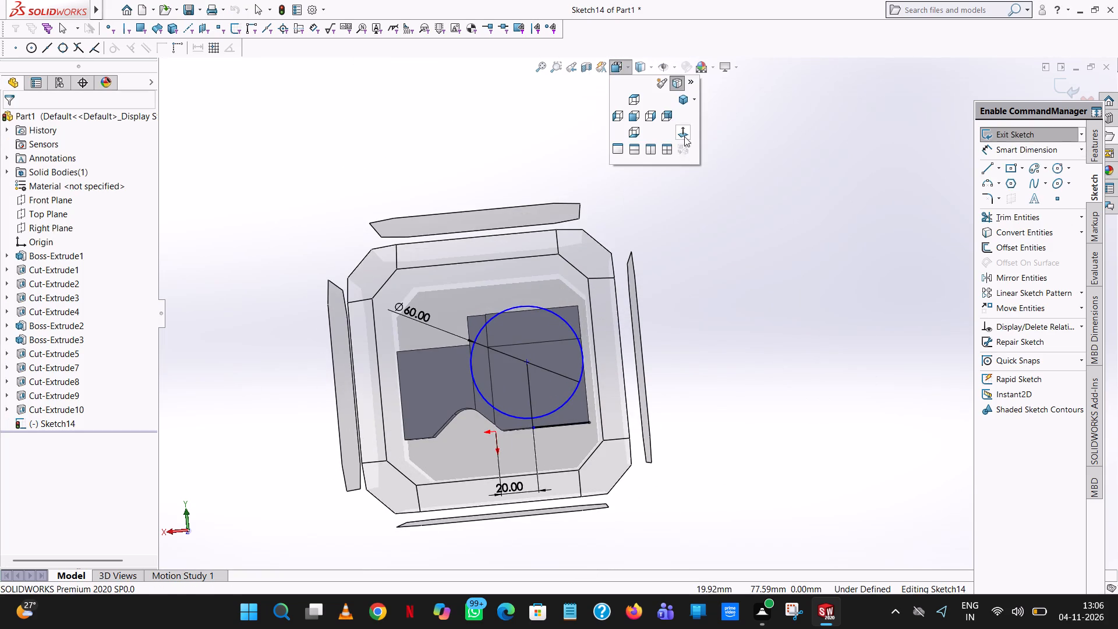
left_click(684, 134)
left_click(628, 251)
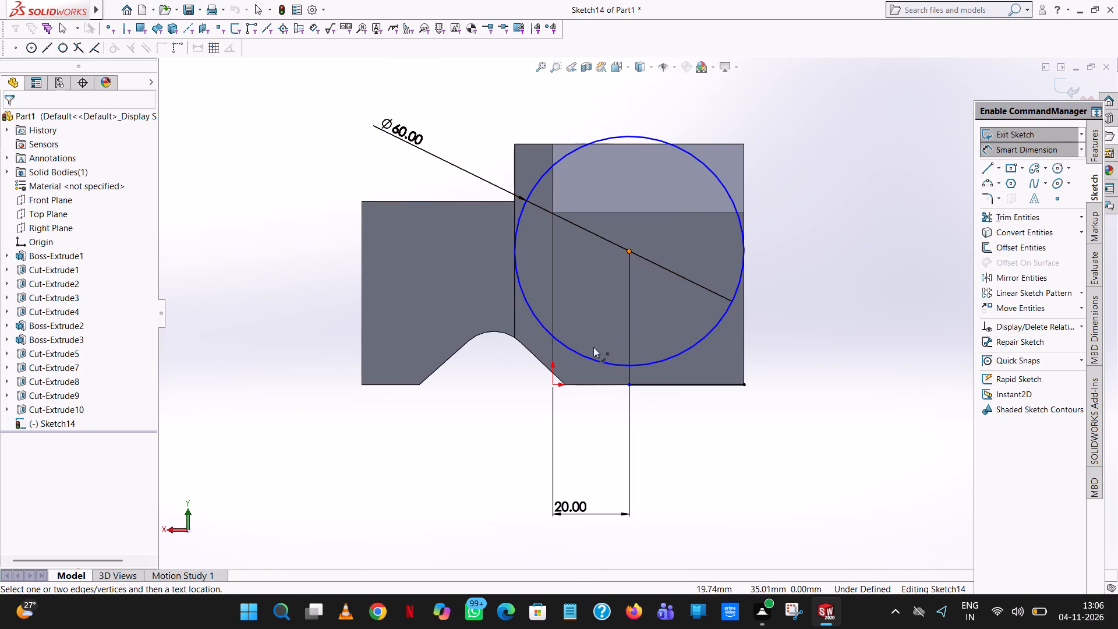
left_click(553, 384)
left_click(812, 281)
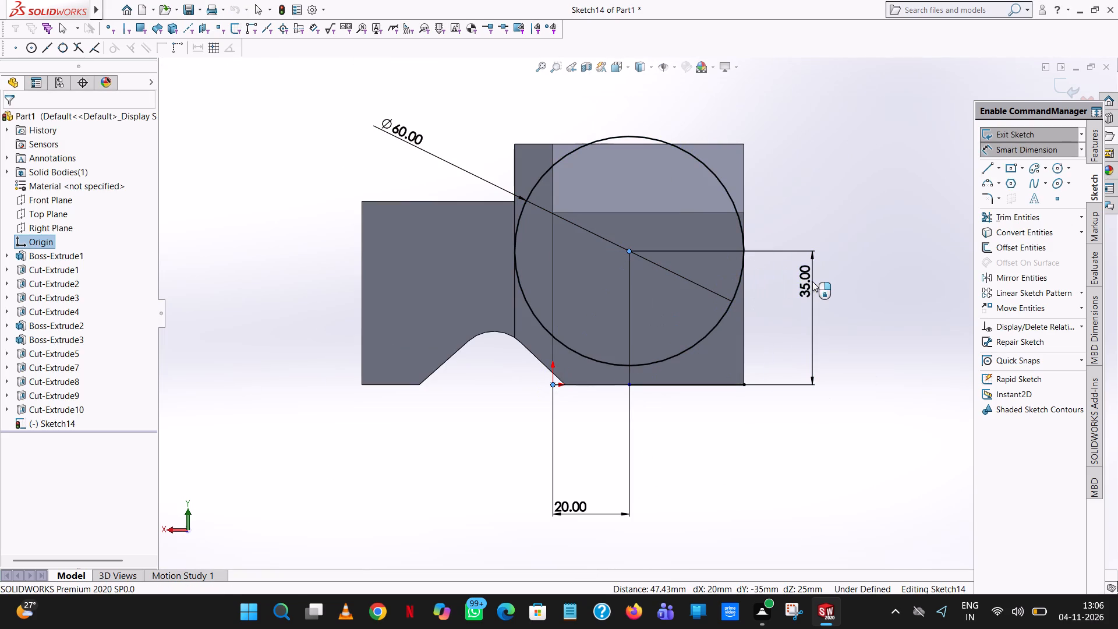
left_click(757, 262)
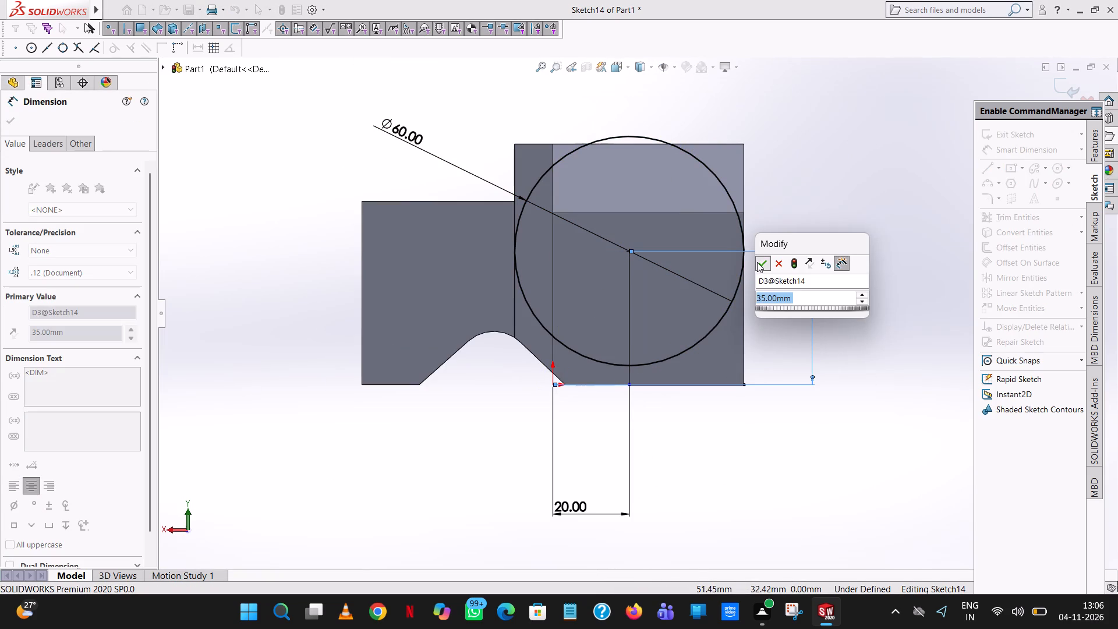
left_click(835, 174)
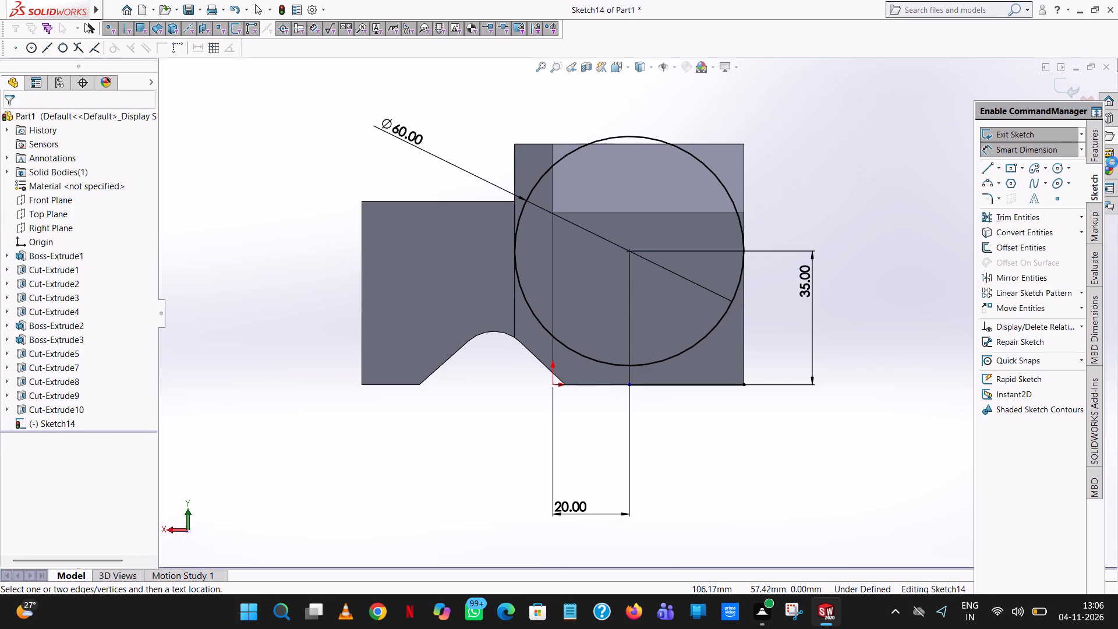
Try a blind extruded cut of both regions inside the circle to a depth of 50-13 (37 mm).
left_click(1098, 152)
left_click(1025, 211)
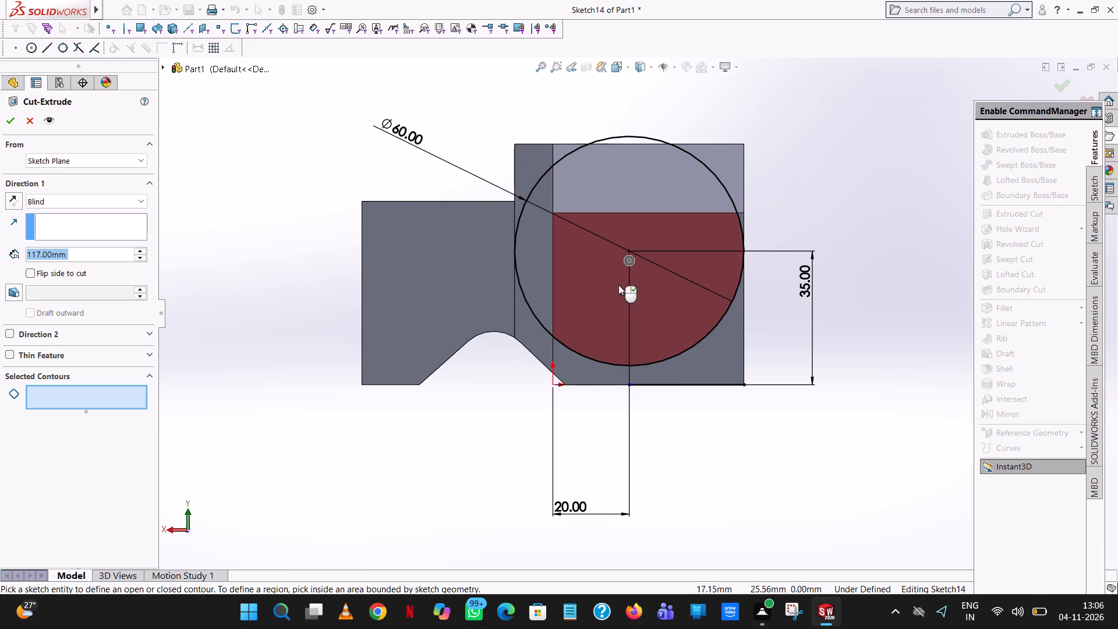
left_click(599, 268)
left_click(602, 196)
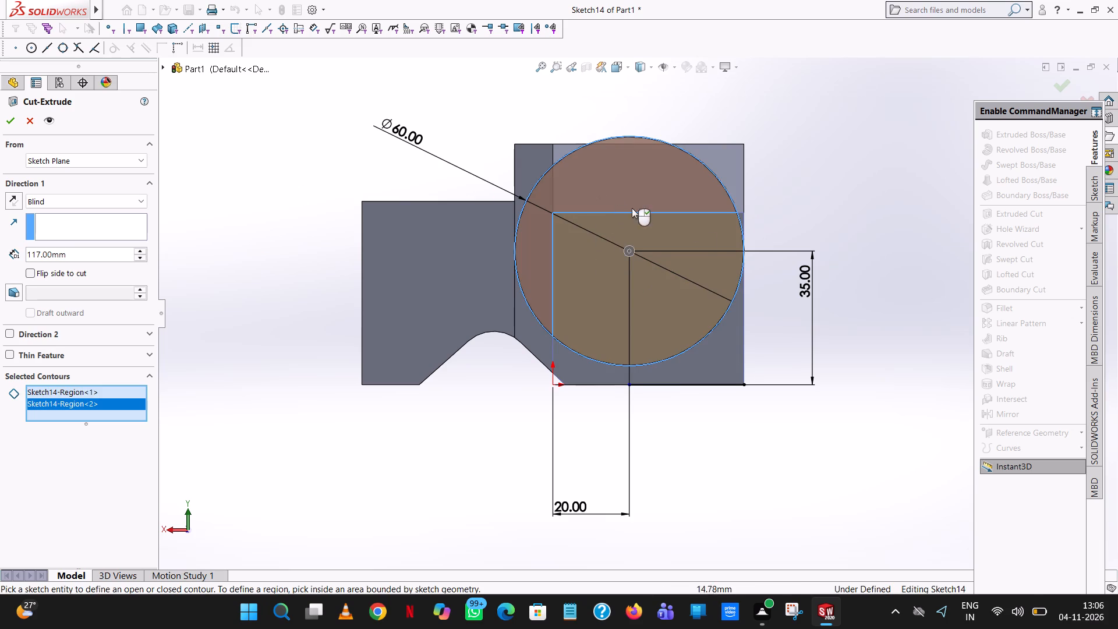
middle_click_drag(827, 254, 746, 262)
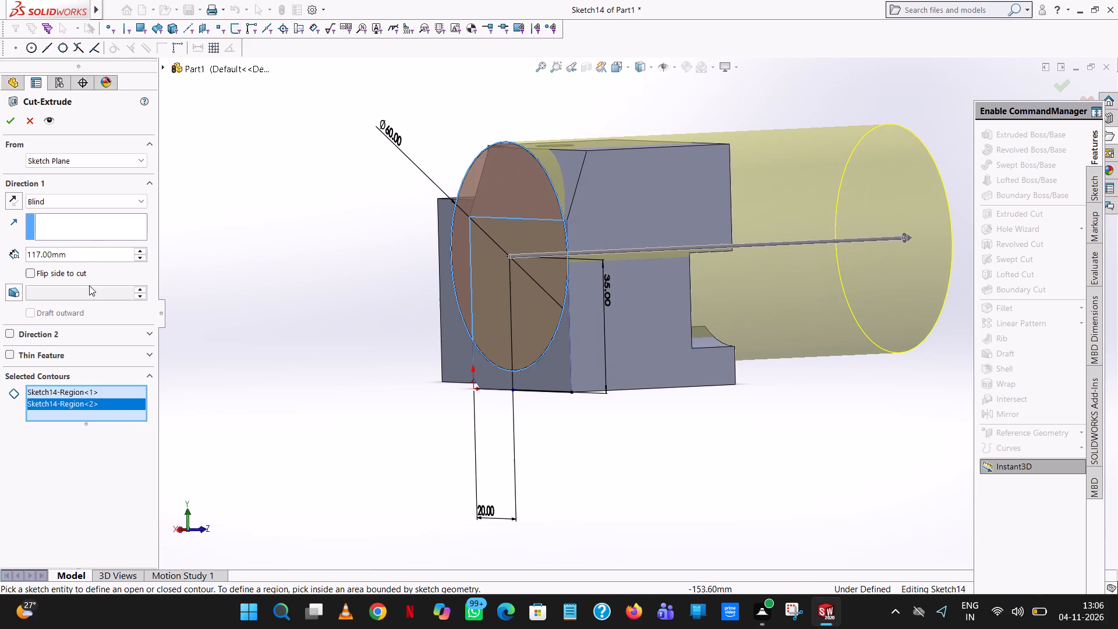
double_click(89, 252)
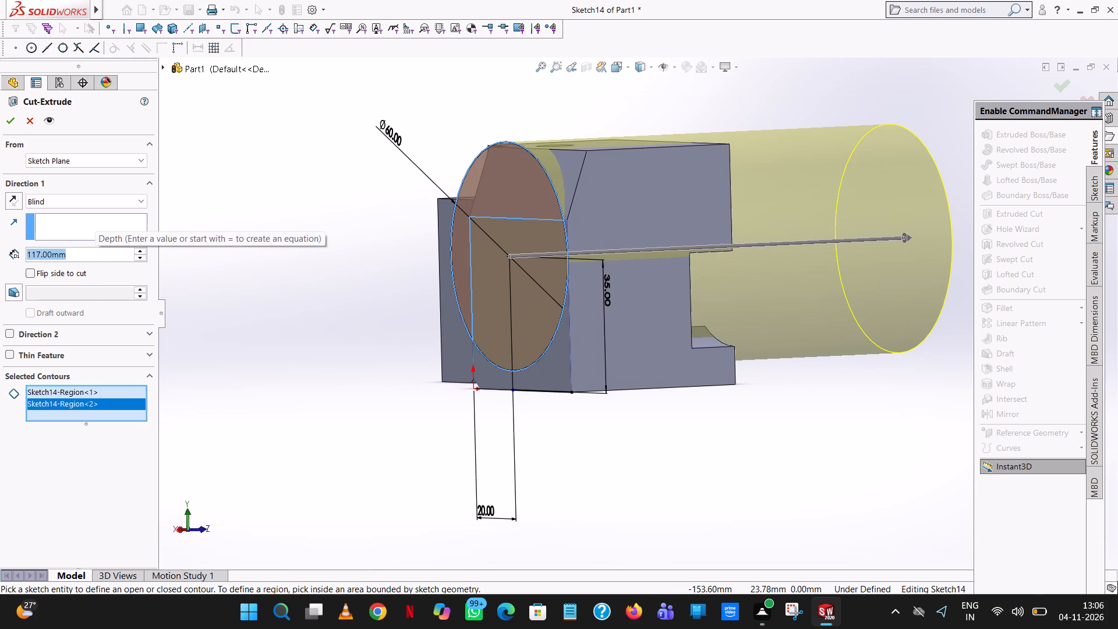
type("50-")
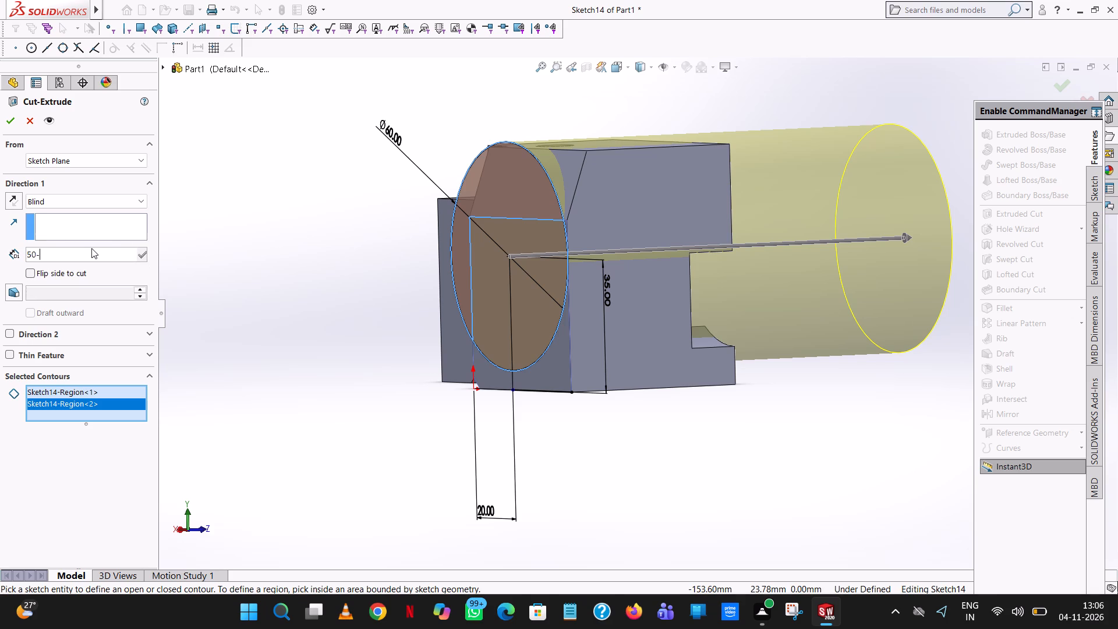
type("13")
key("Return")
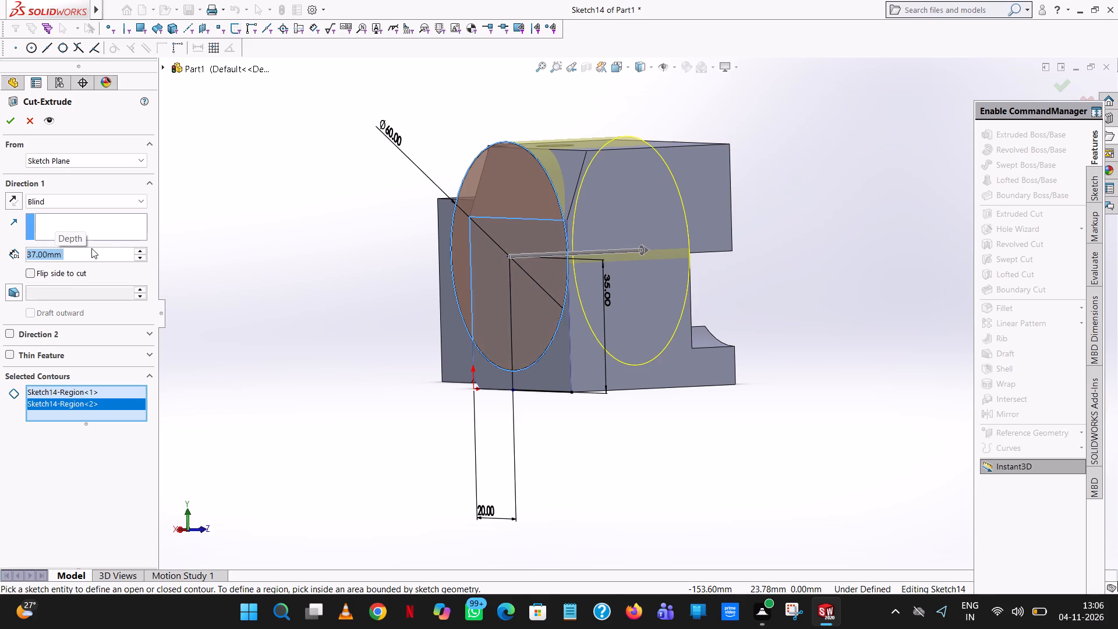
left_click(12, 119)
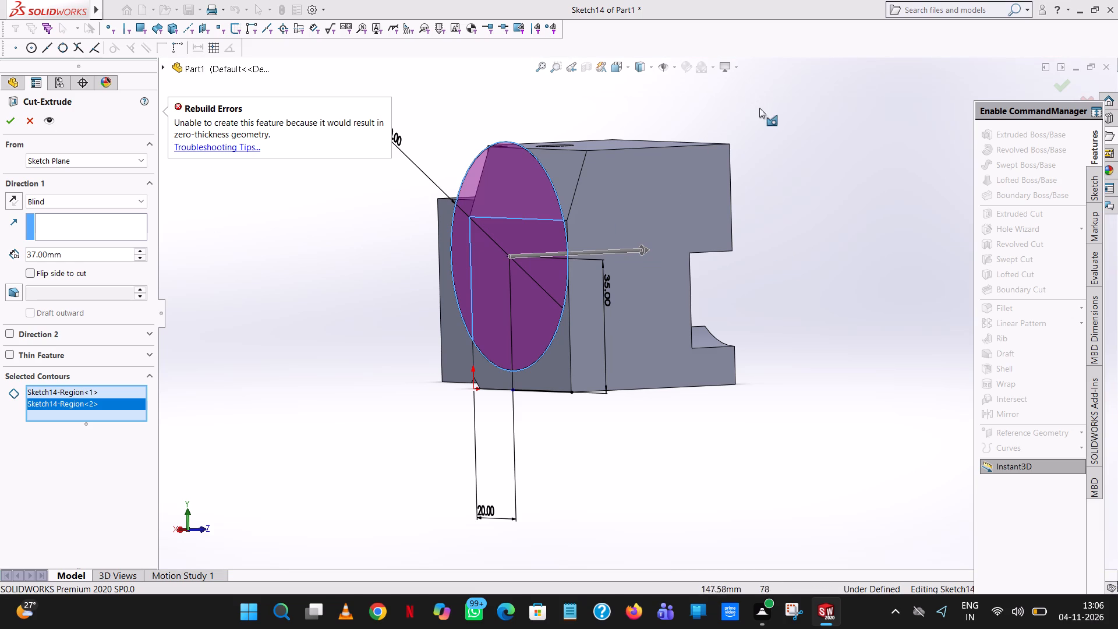
Examine from several sides how the circle meets the block's edges and slanted face, and abandon the cut.
middle_click_drag(763, 115, 722, 119)
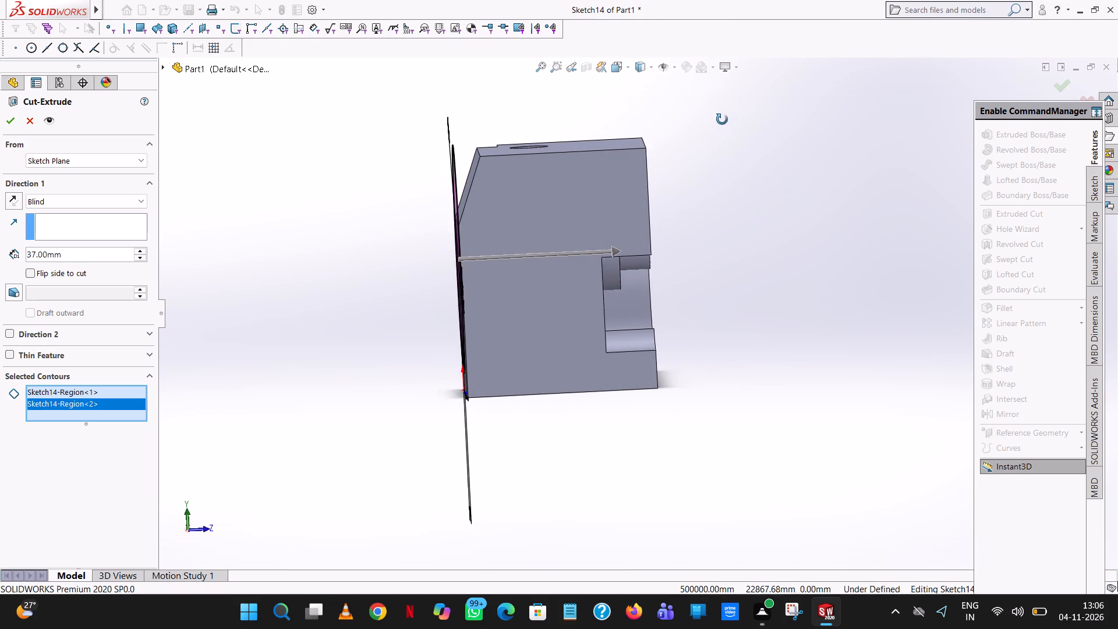
middle_click_drag(722, 119, 718, 116)
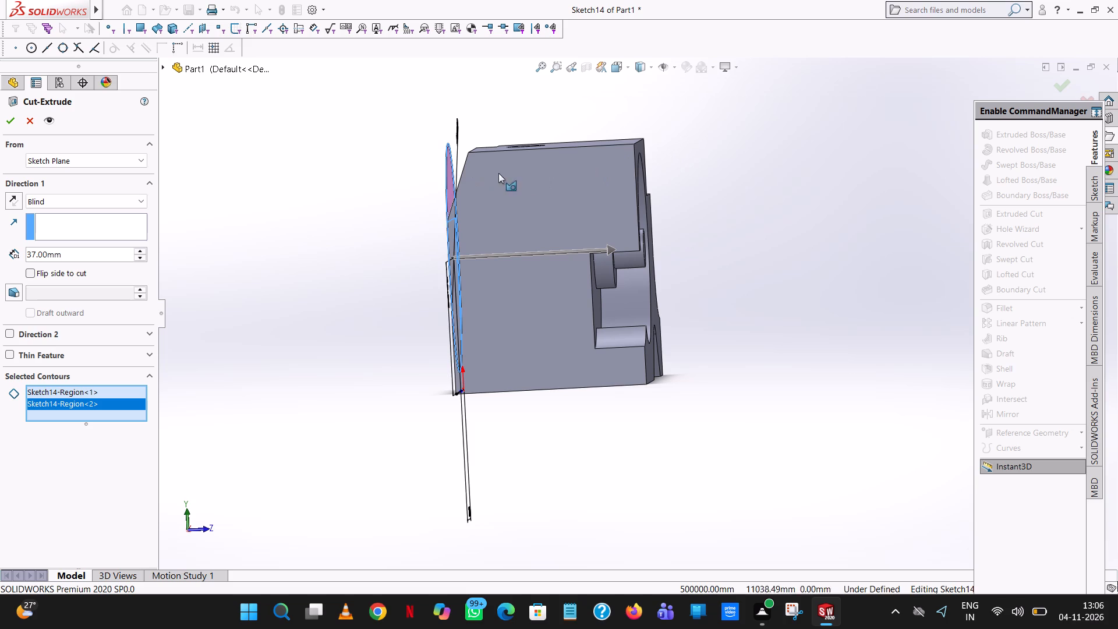
scroll(555, 173, "down", 7)
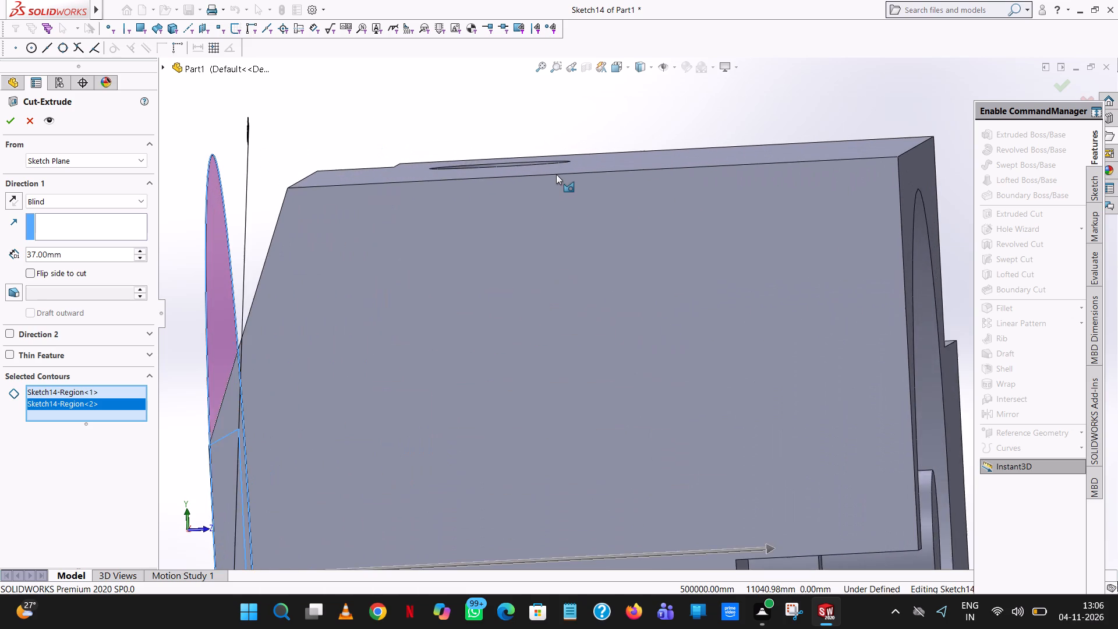
scroll(556, 174, "down", 1)
scroll(557, 214, "up", 9)
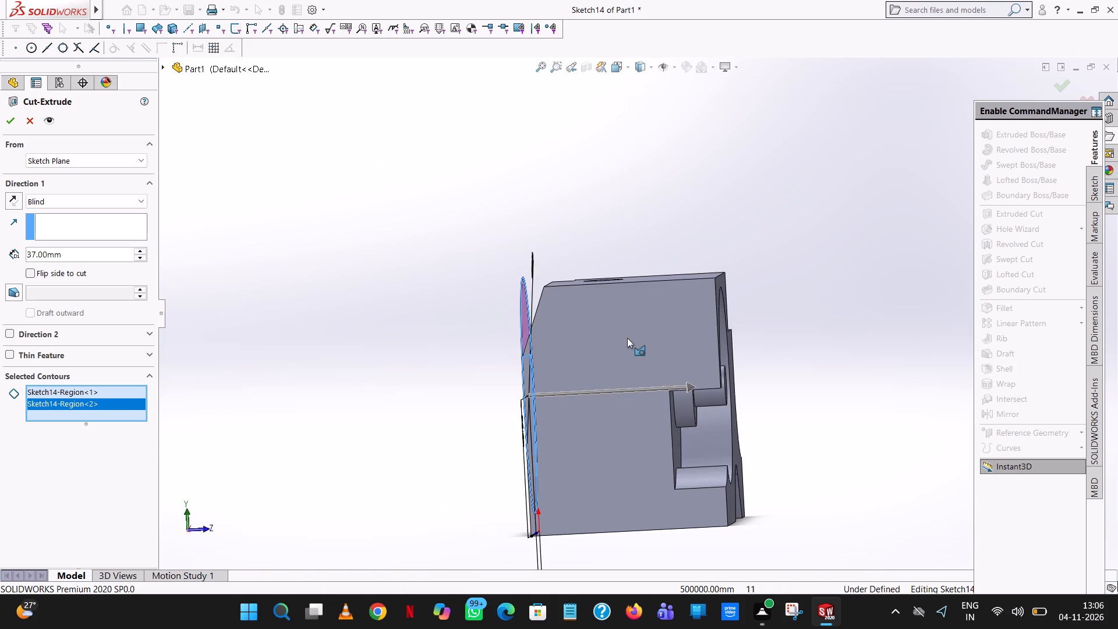
middle_click_drag(625, 338, 676, 259)
scroll(669, 249, "up", 1)
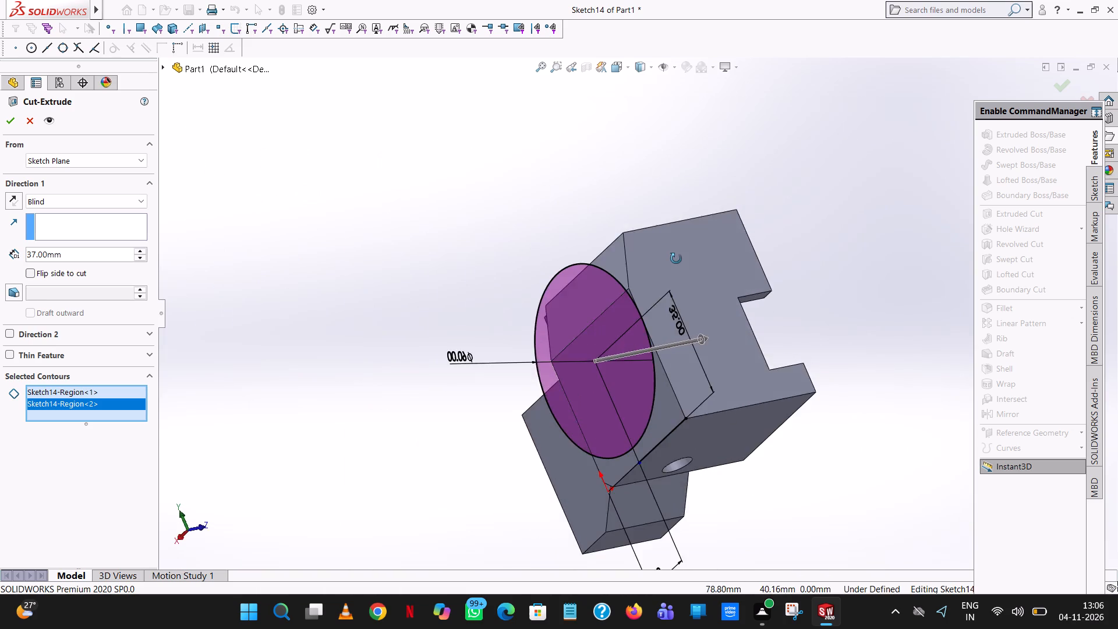
middle_click_drag(676, 259, 730, 269)
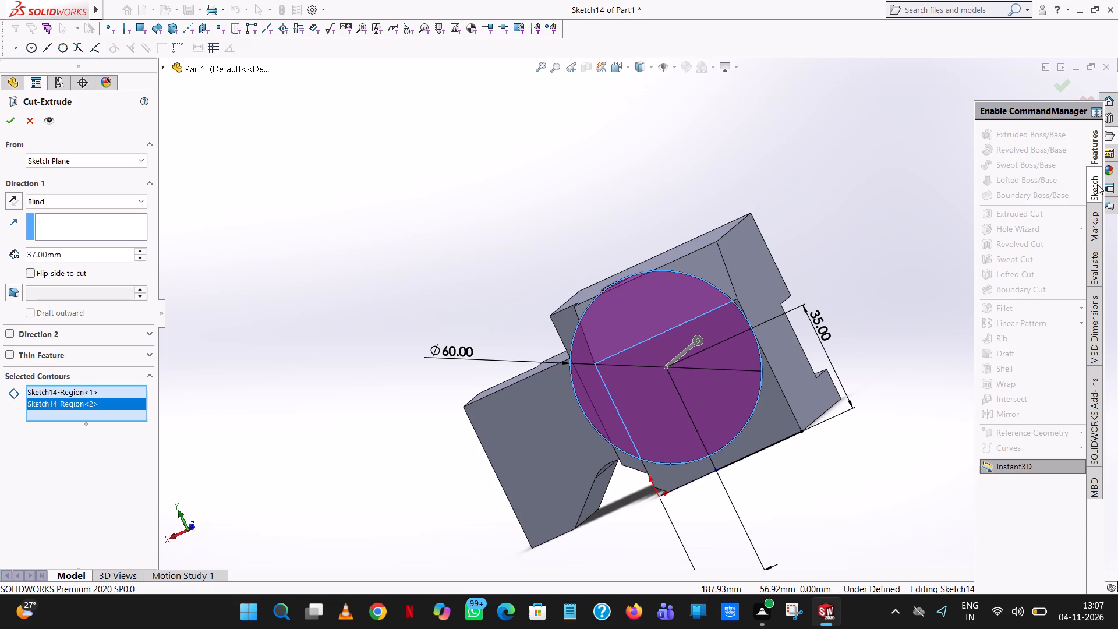
left_click(1097, 183)
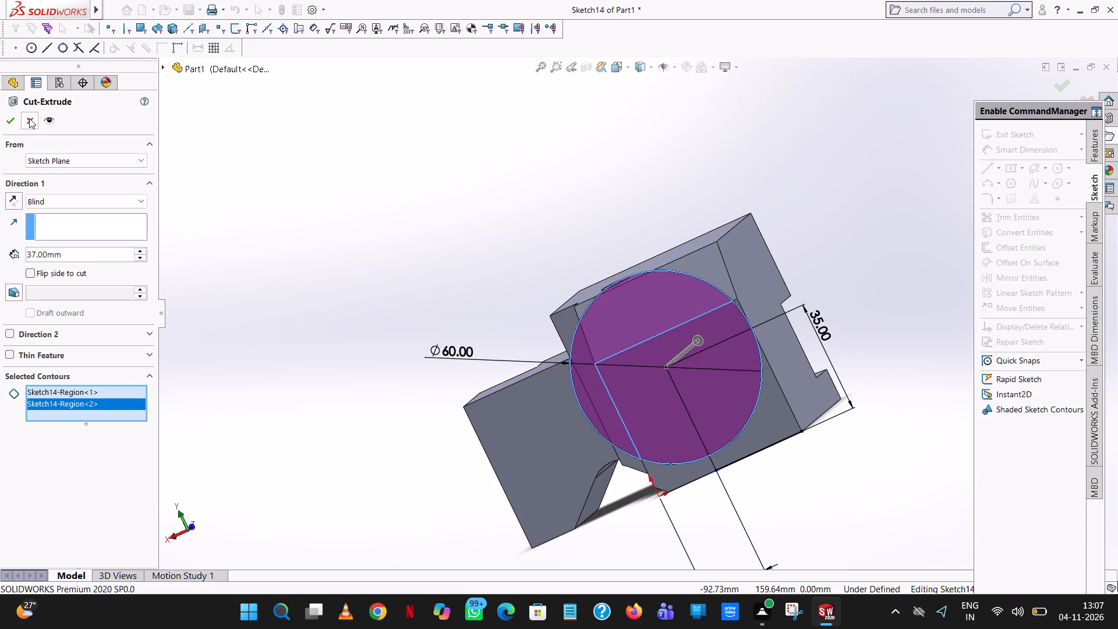
left_click(30, 119)
Trim away the leftover horizontal line along the block's bottom edge.
left_click(992, 222)
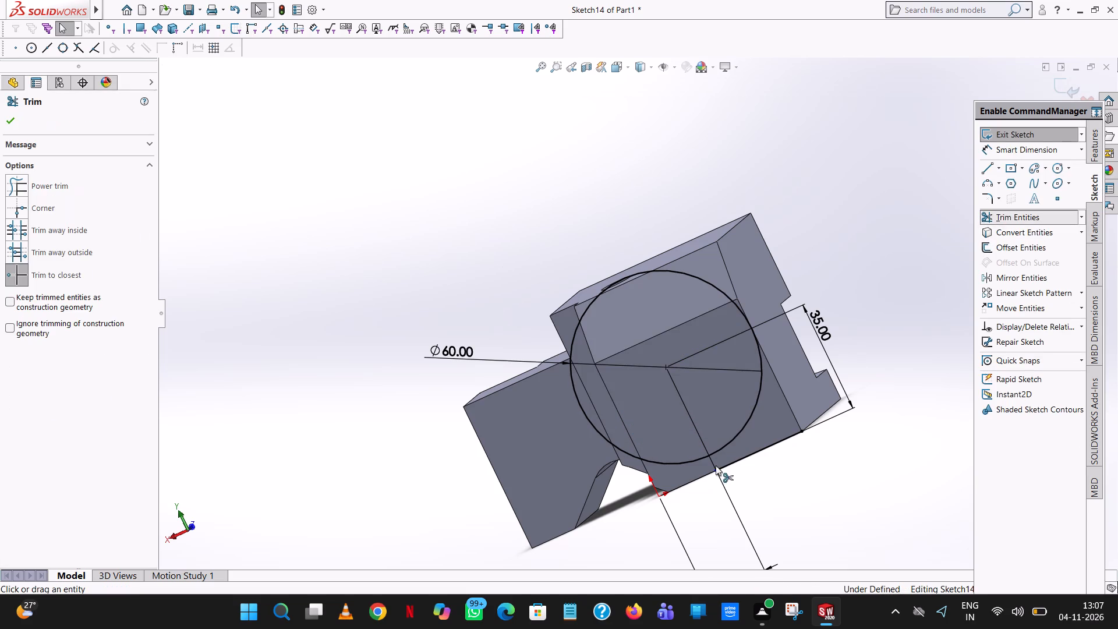
left_click(759, 452)
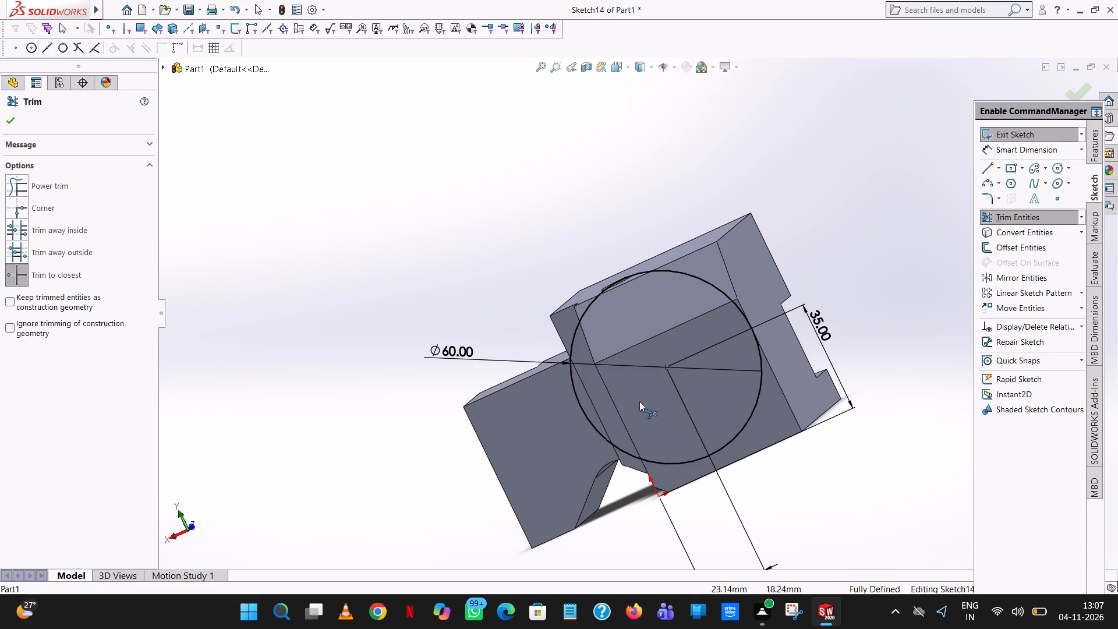
left_click(13, 114)
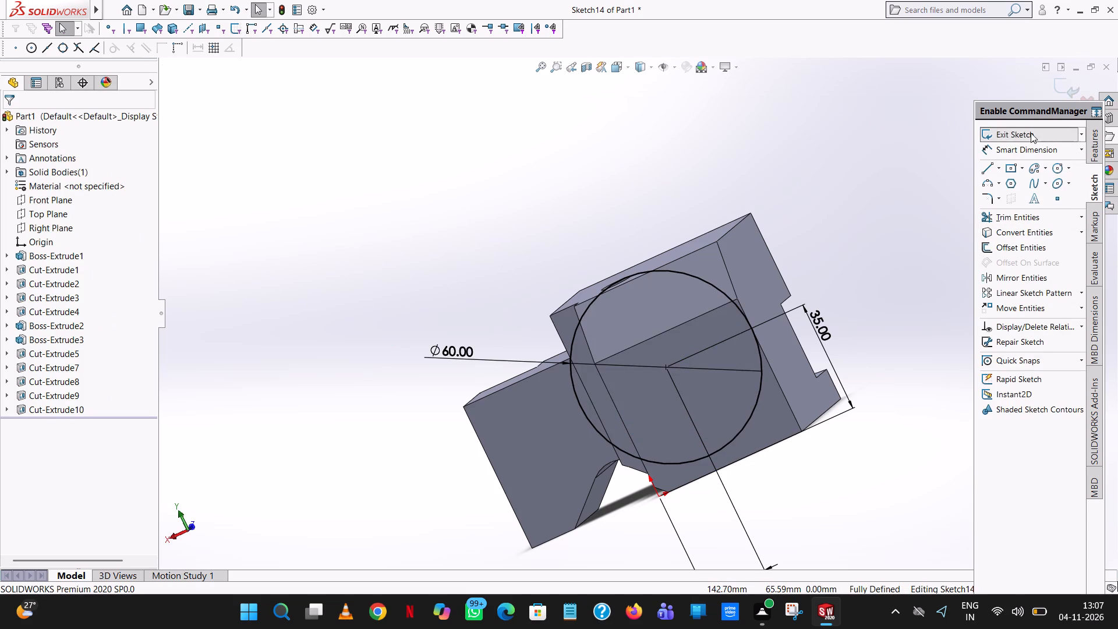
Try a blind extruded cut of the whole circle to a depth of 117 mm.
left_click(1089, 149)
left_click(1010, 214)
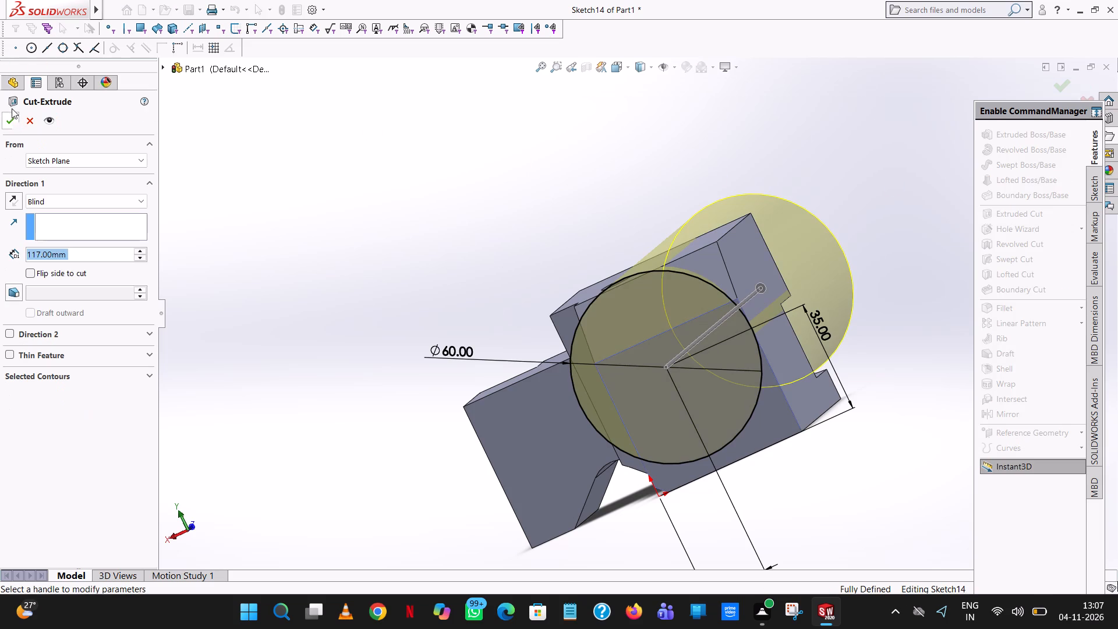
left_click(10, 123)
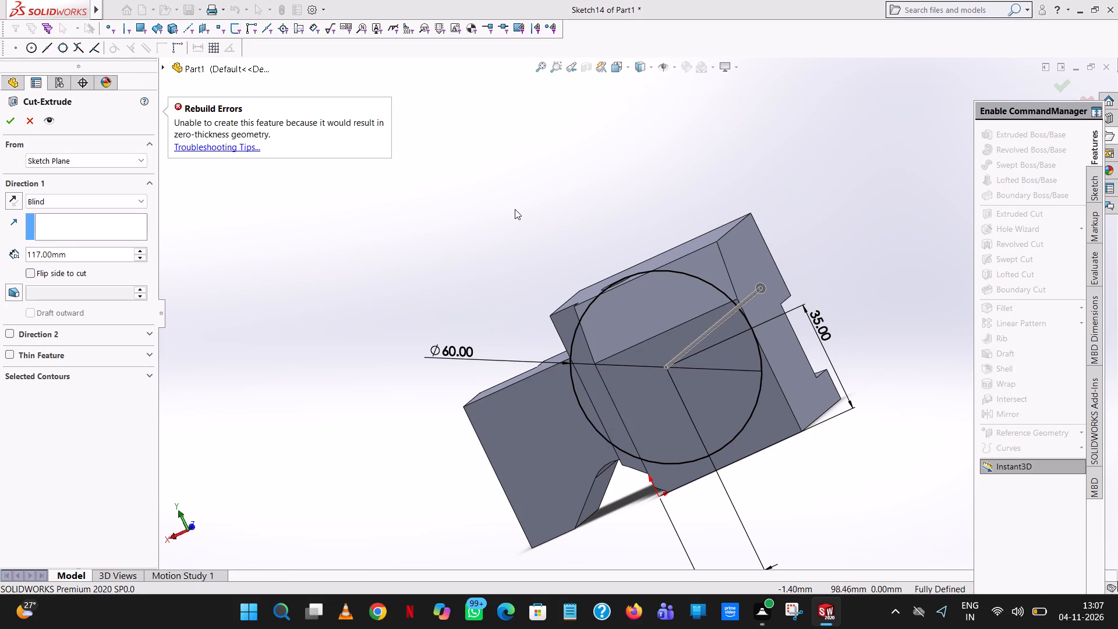
Examine the circle's position against the block's side edge and slanted face from several angles.
scroll(519, 214, "down", 3)
middle_click_drag(531, 215, 558, 193)
scroll(558, 192, "up", 3)
scroll(797, 392, "down", 2)
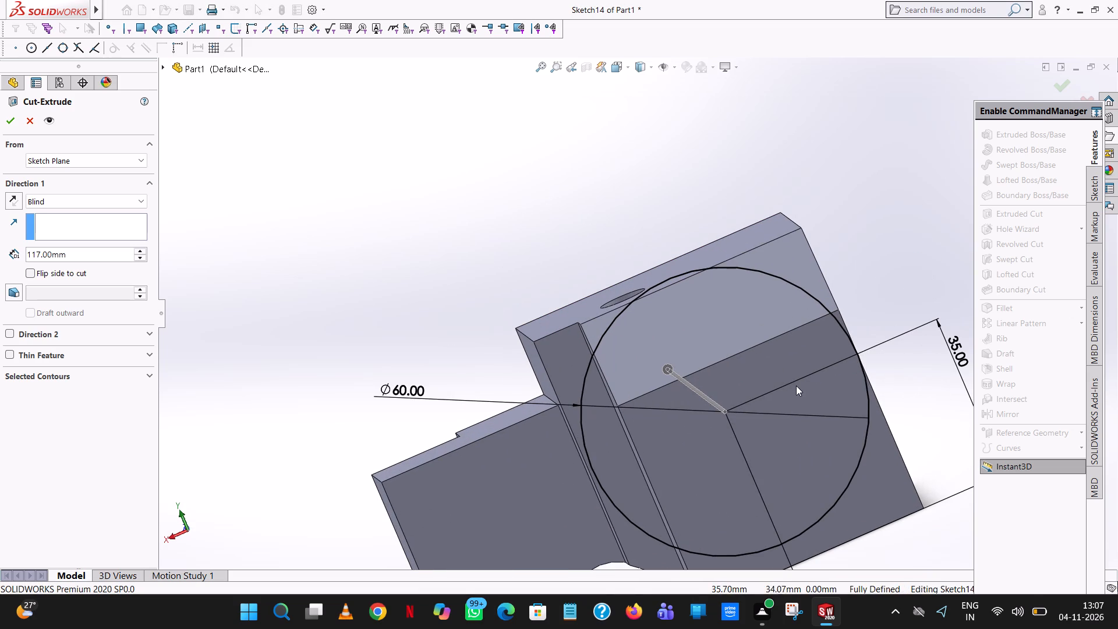
middle_click_drag(794, 375, 786, 317)
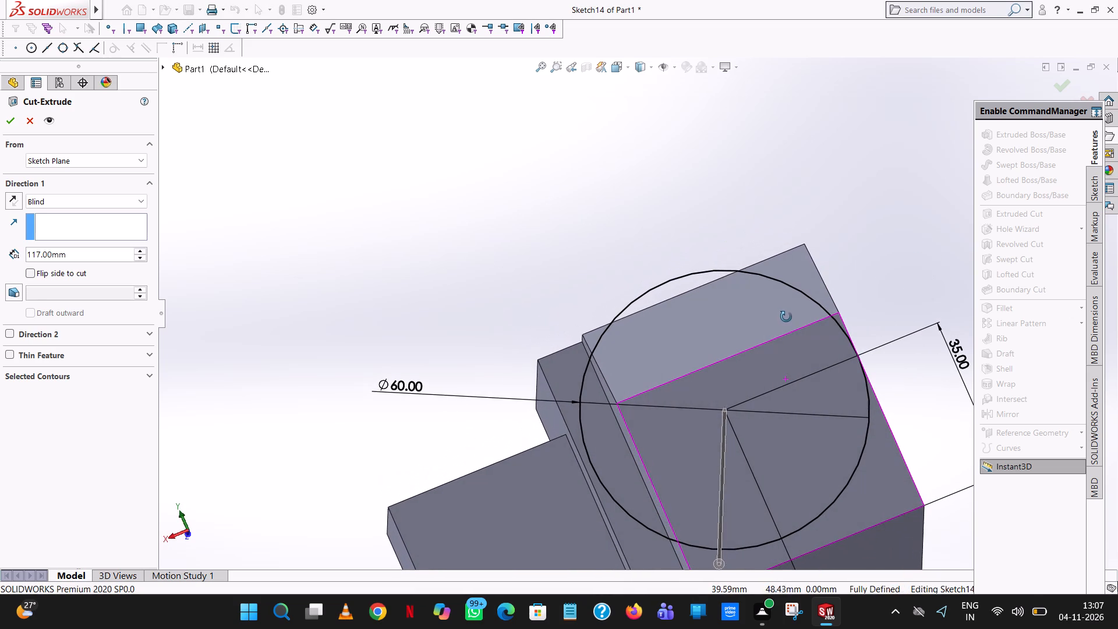
middle_click_drag(786, 317, 779, 328)
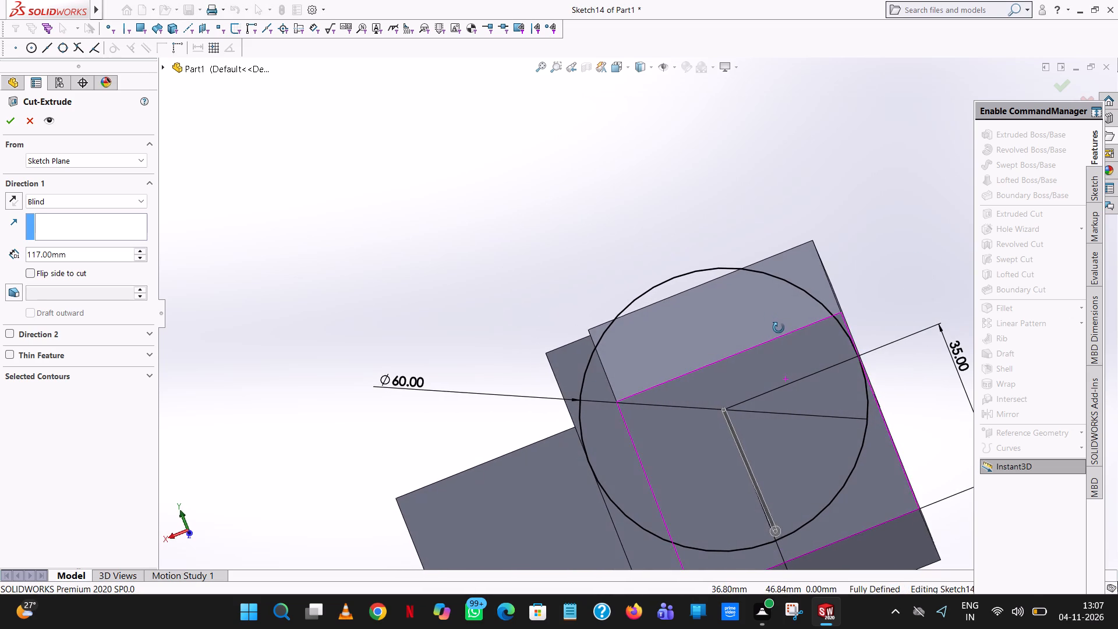
middle_click_drag(779, 328, 781, 331)
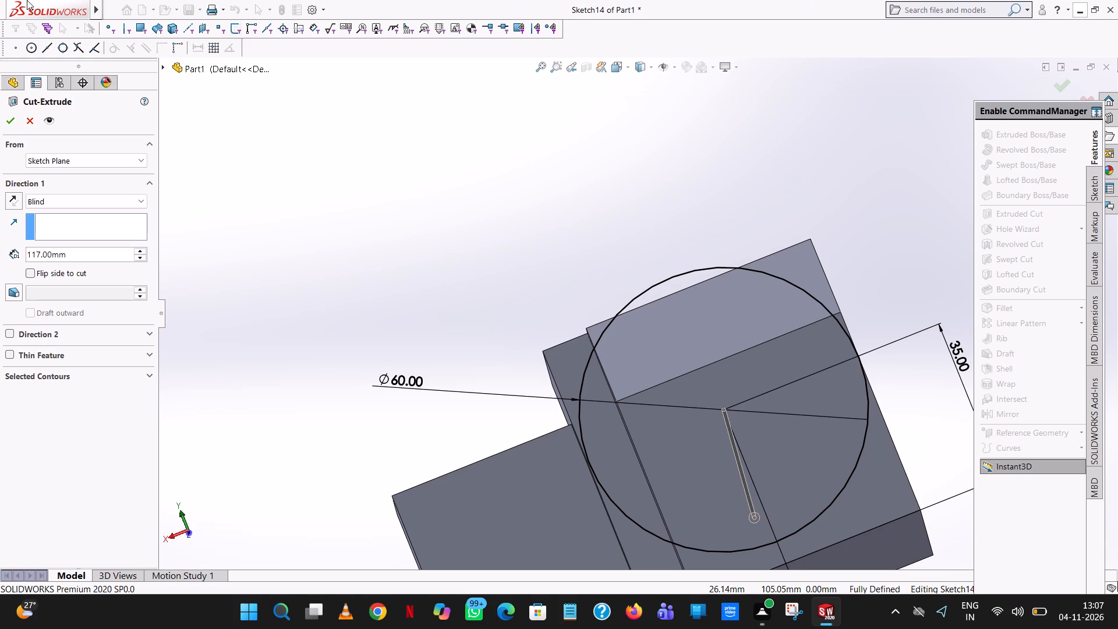
Abandon the cut and draw a horizontal 60 mm line through the circle's centre, joining its two side quadrant points.
left_click(35, 116)
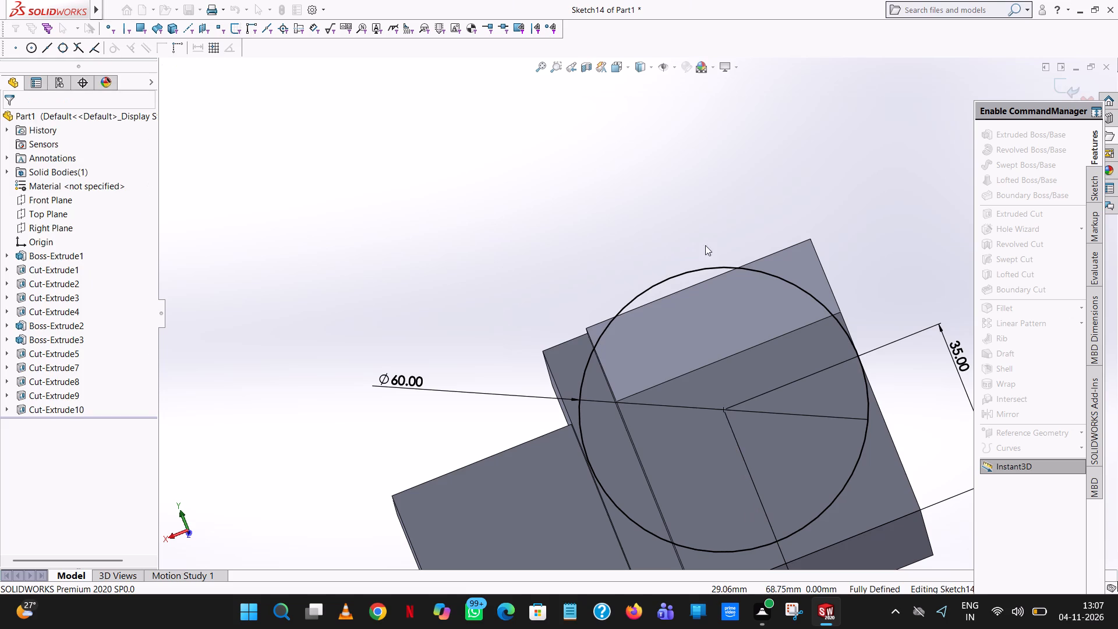
left_click(629, 66)
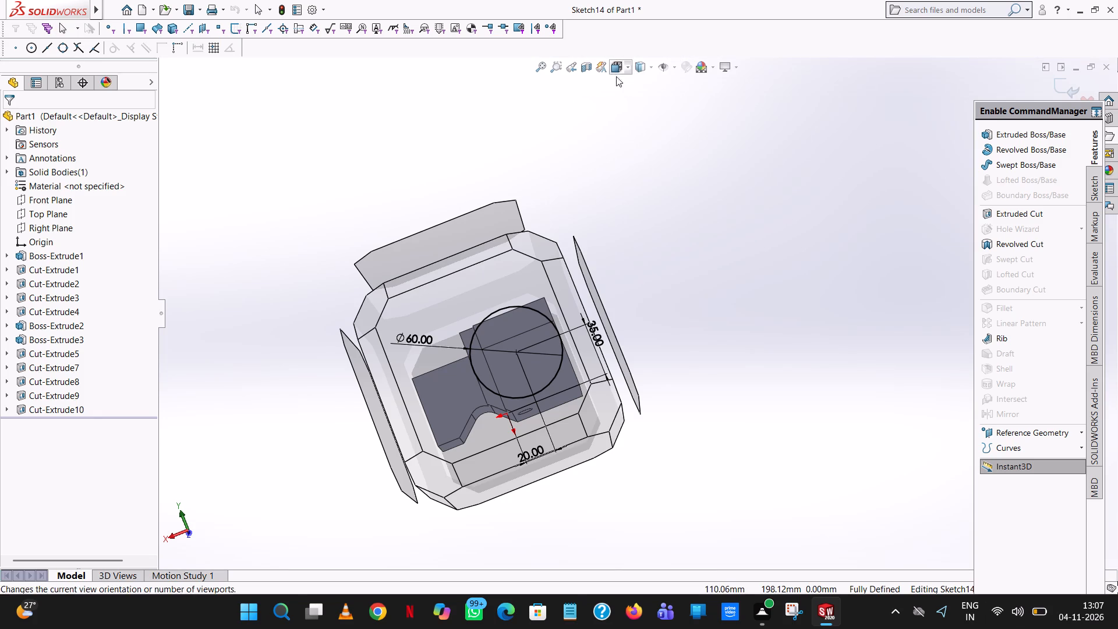
left_click(626, 62)
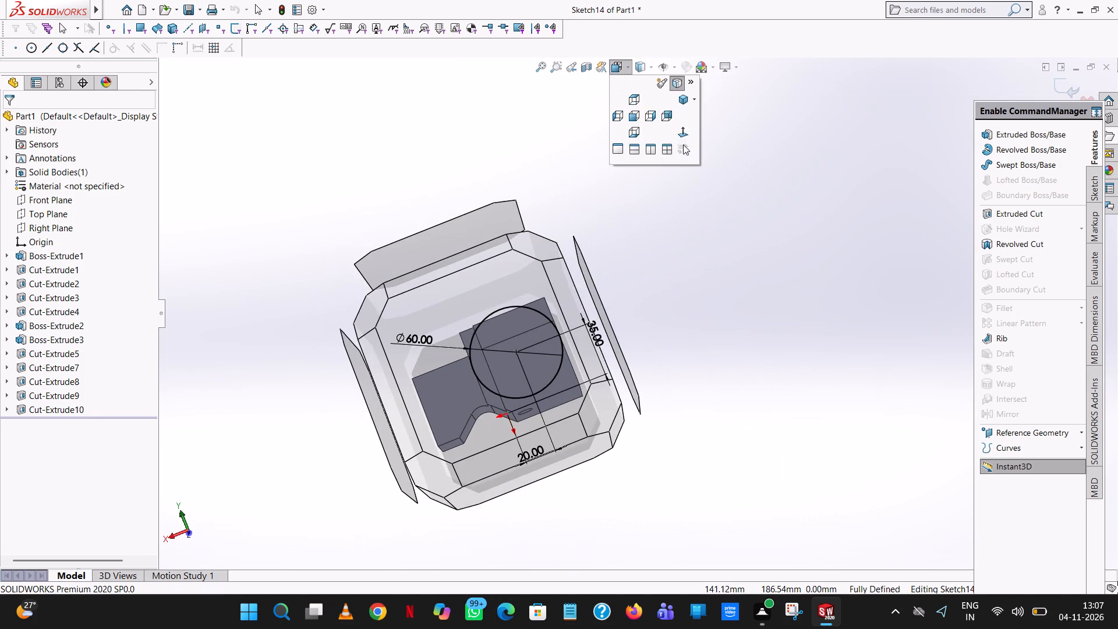
left_click(682, 132)
scroll(851, 531, "up", 3)
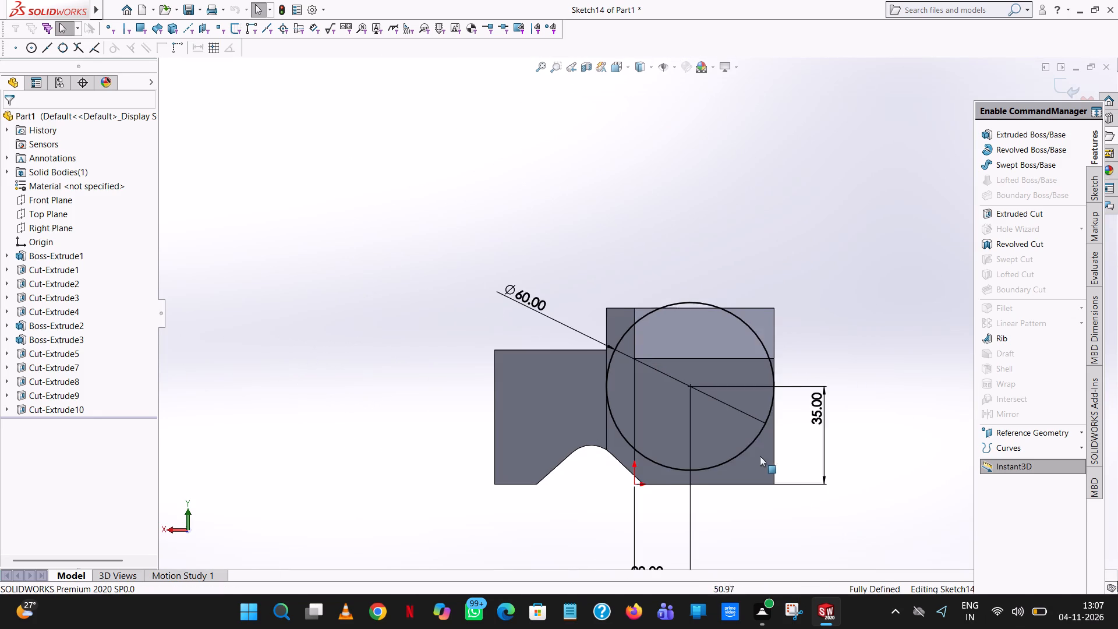
scroll(759, 455, "down", 4)
left_click(1092, 193)
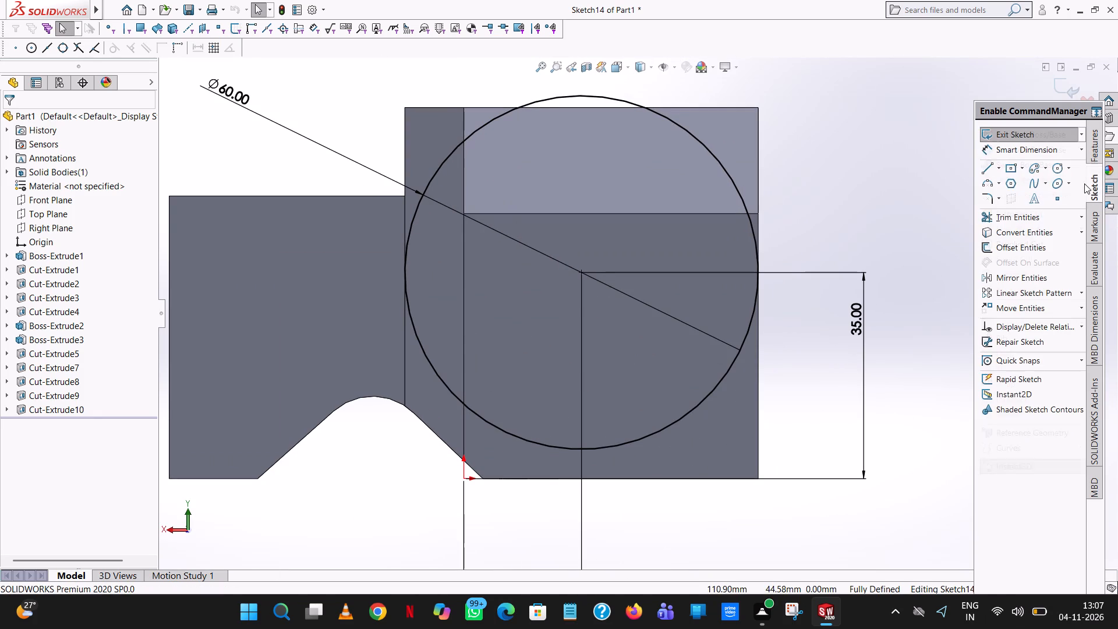
left_click(986, 168)
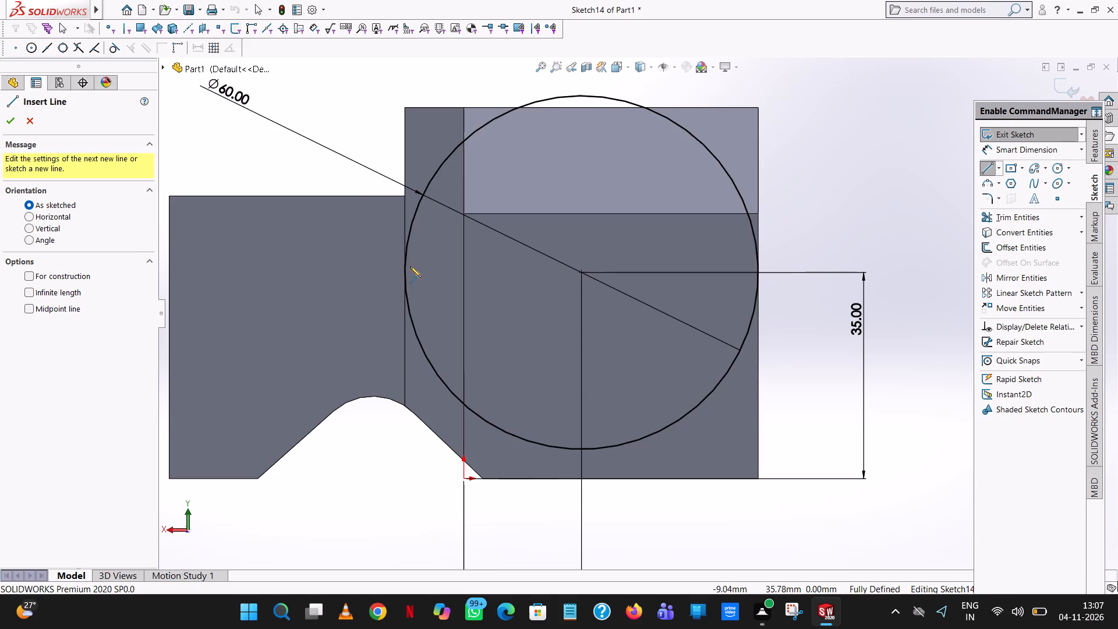
left_click(404, 272)
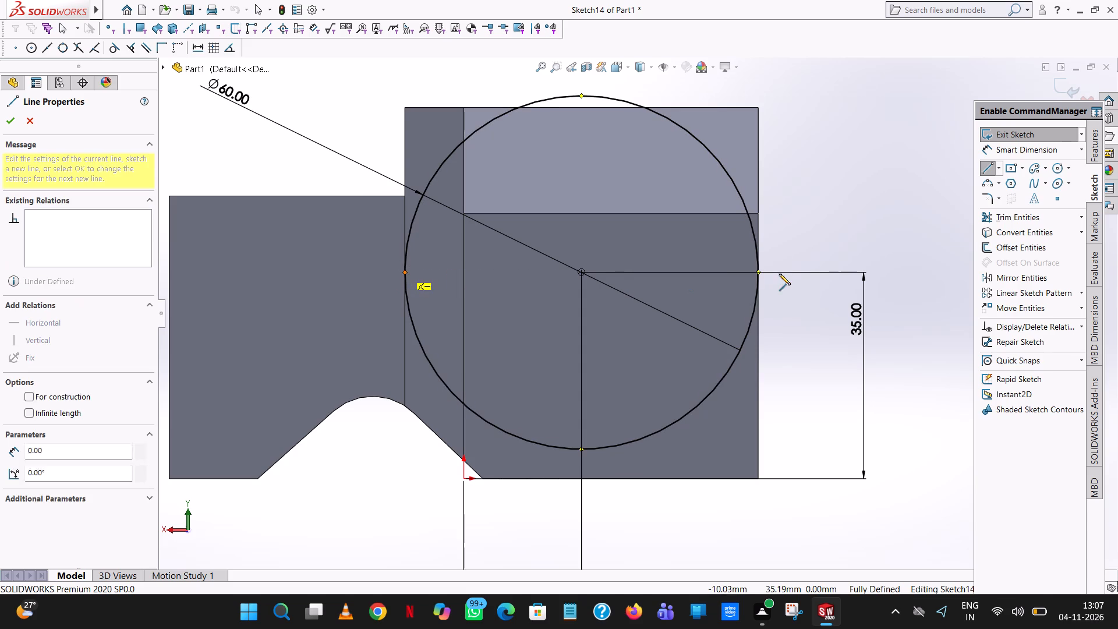
left_click(759, 274)
right_click(759, 274)
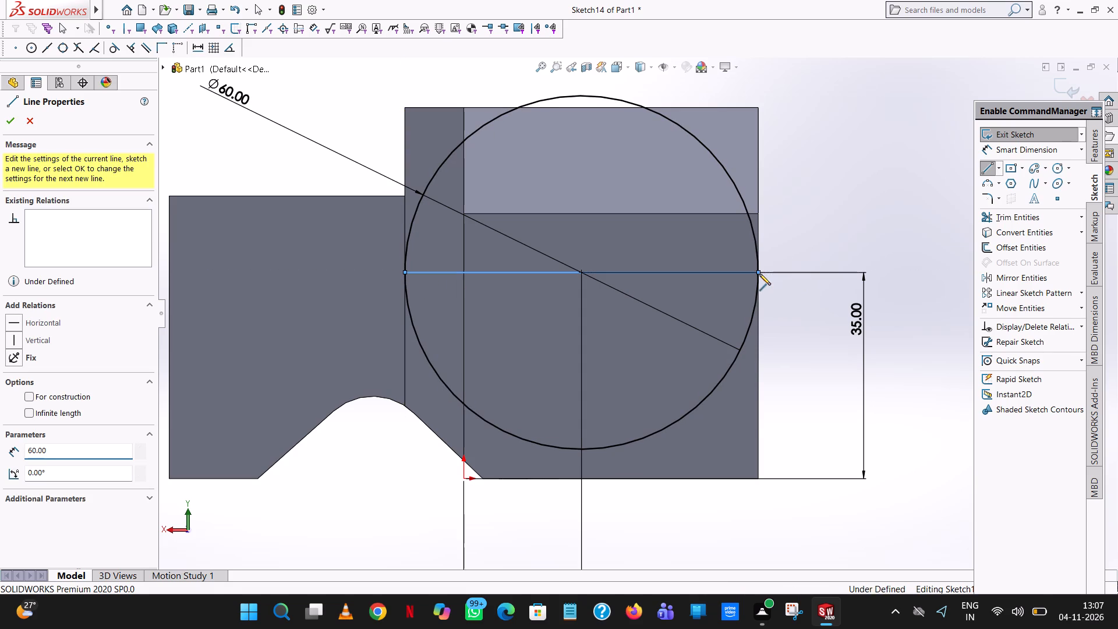
left_click(815, 282)
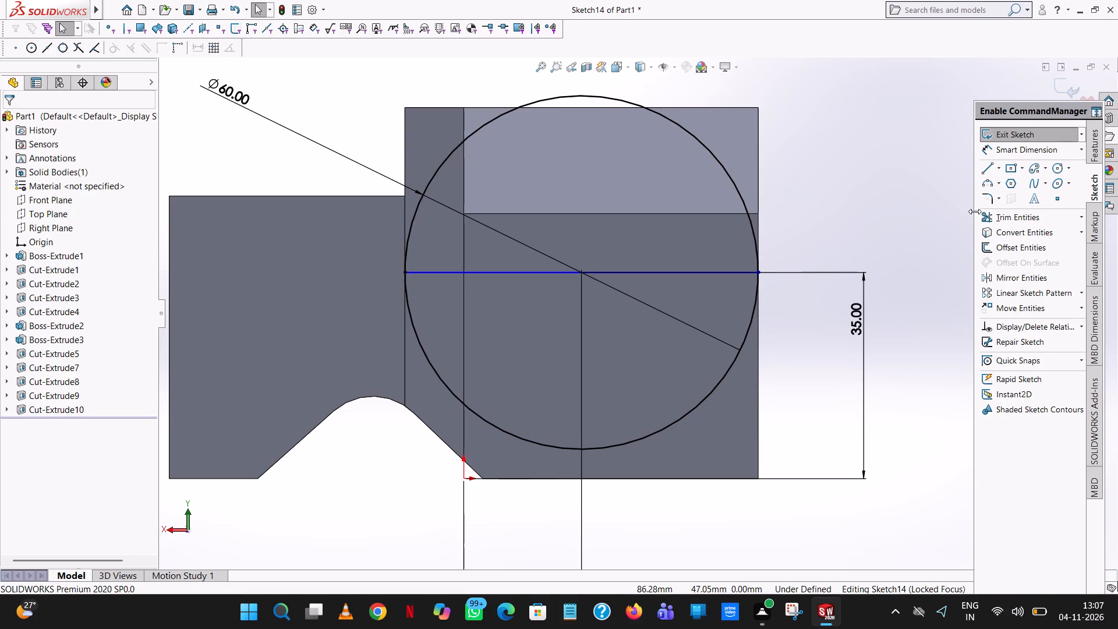
Trim away the upper half of the circle above the horizontal line, leaving a closed lower semicircle.
left_click(1016, 219)
left_click(659, 116)
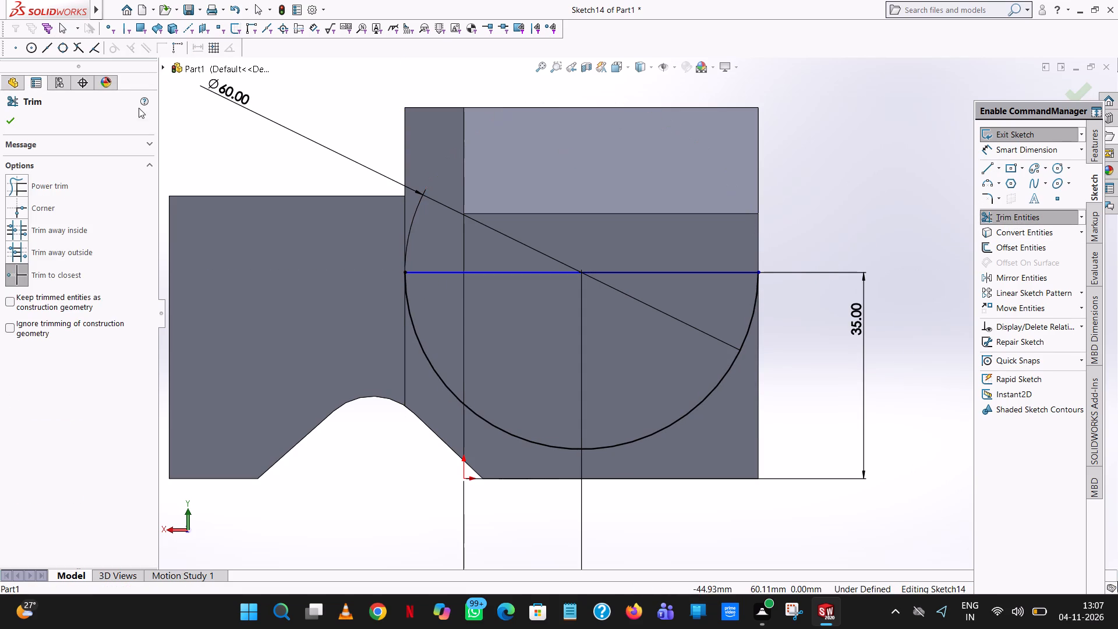
left_click(12, 118)
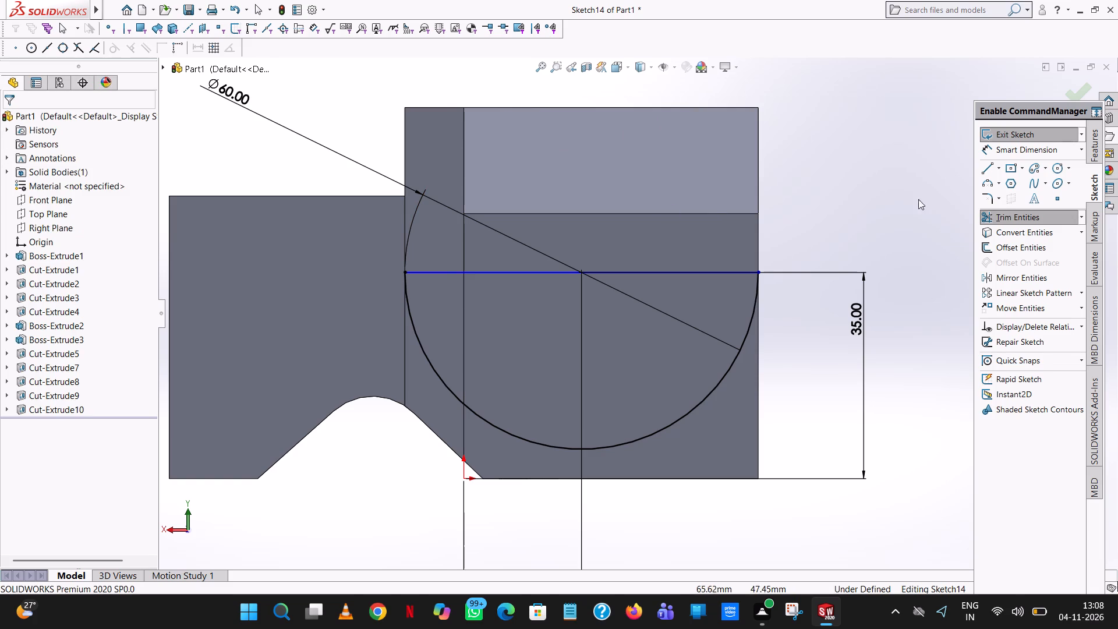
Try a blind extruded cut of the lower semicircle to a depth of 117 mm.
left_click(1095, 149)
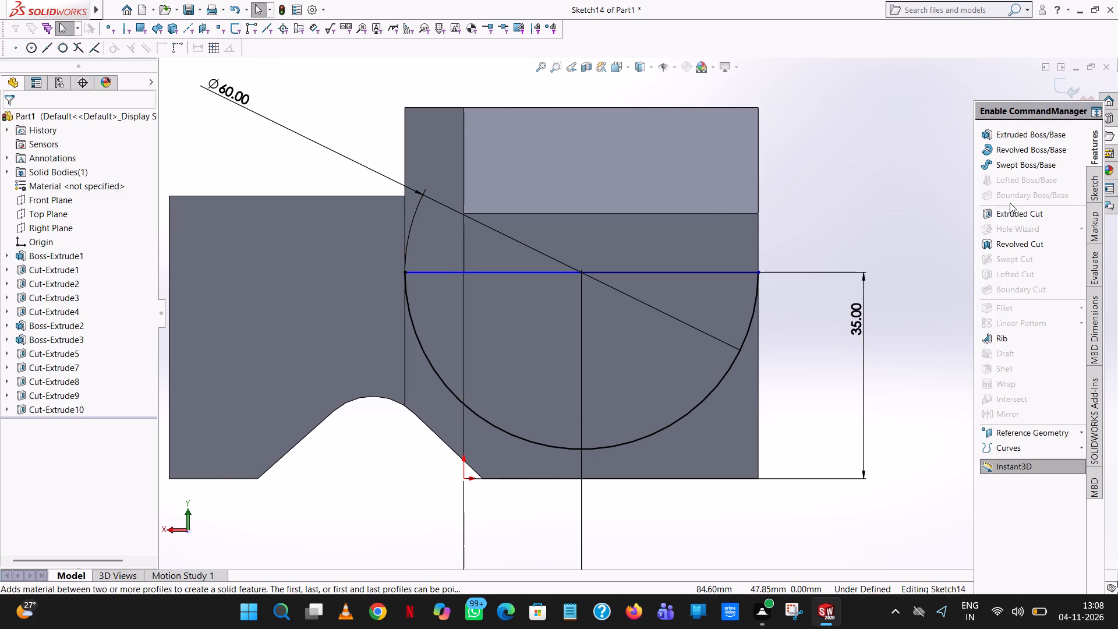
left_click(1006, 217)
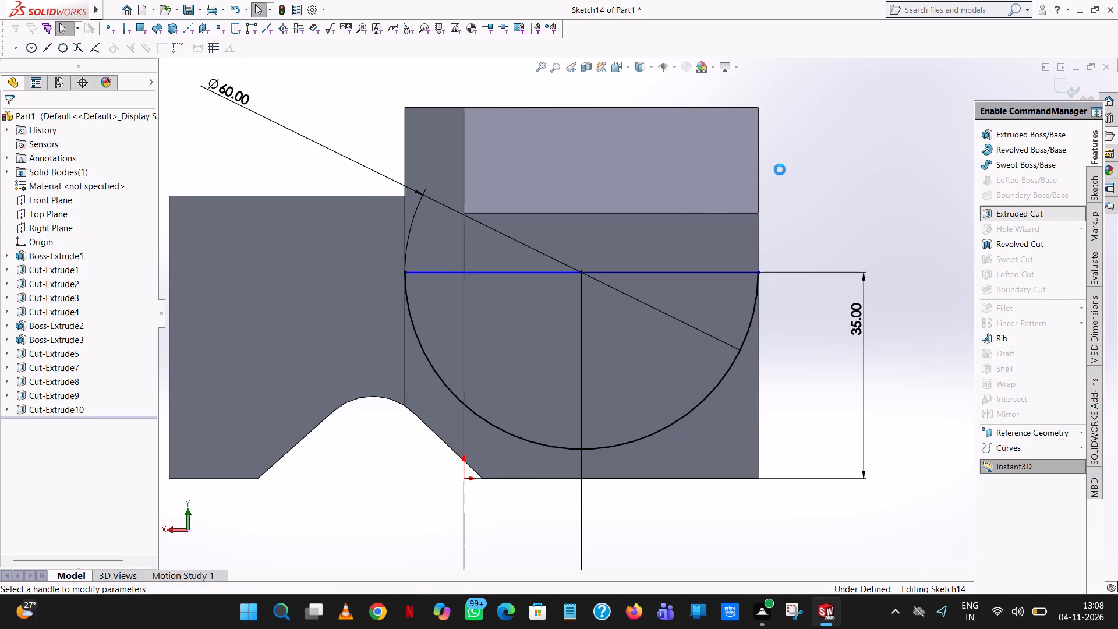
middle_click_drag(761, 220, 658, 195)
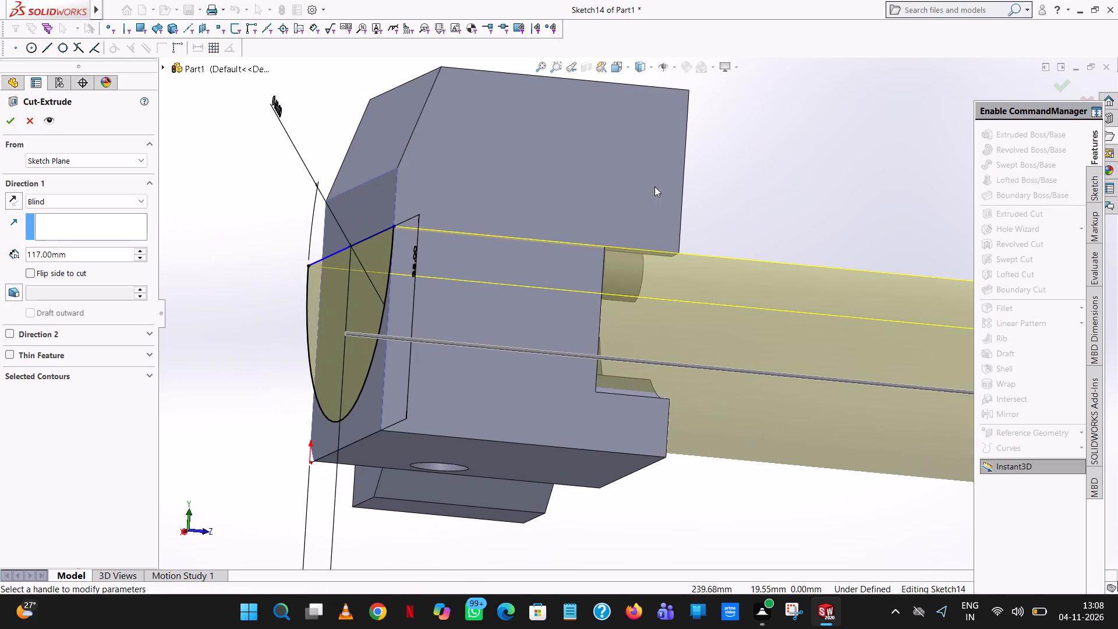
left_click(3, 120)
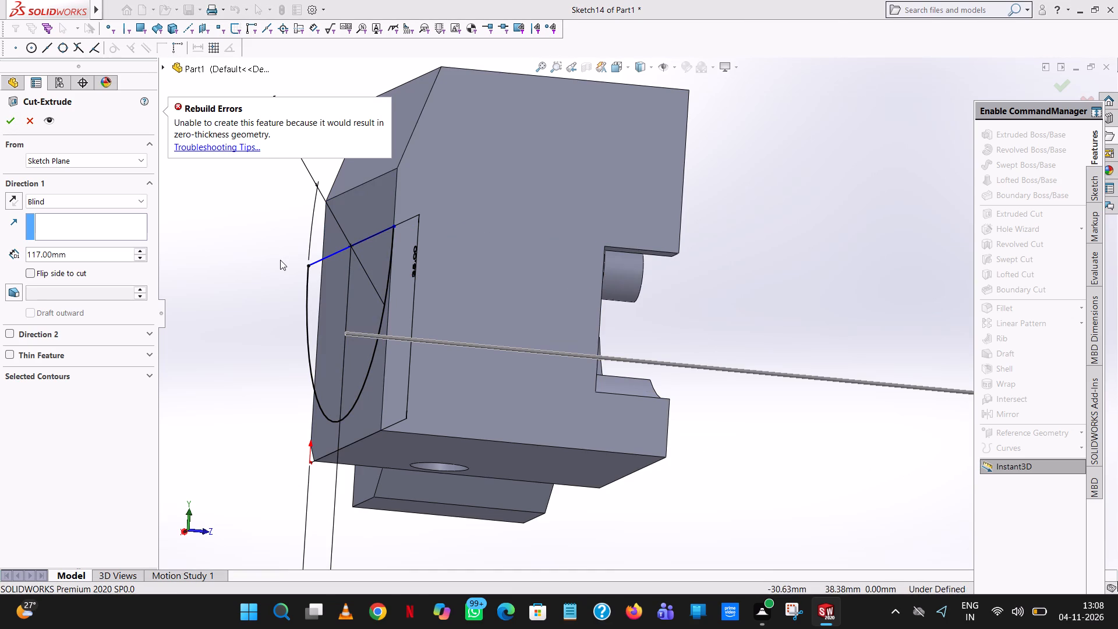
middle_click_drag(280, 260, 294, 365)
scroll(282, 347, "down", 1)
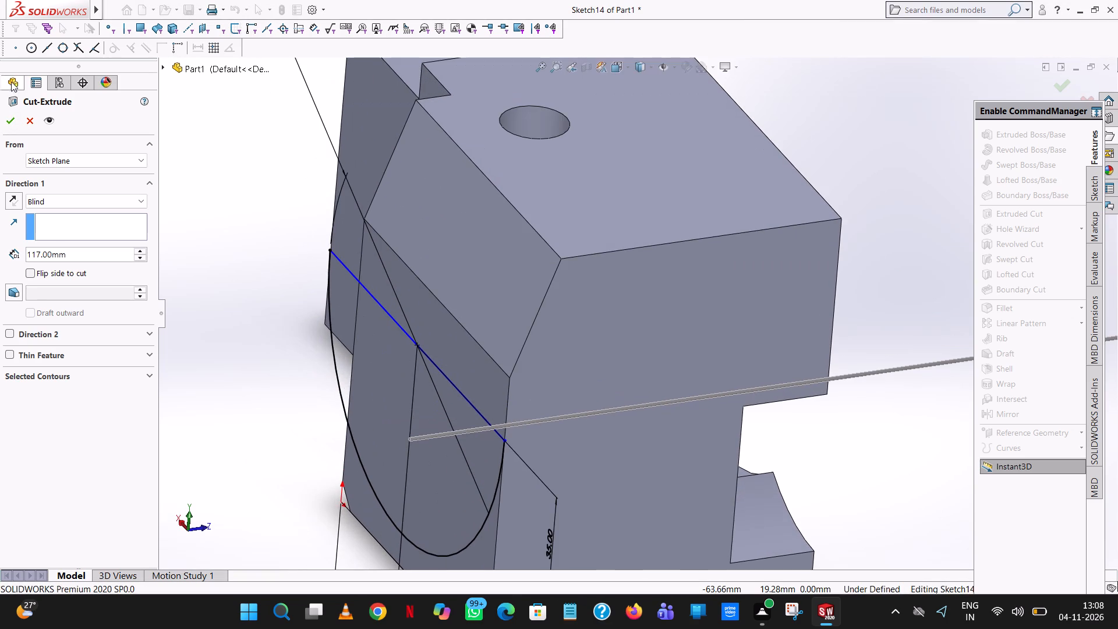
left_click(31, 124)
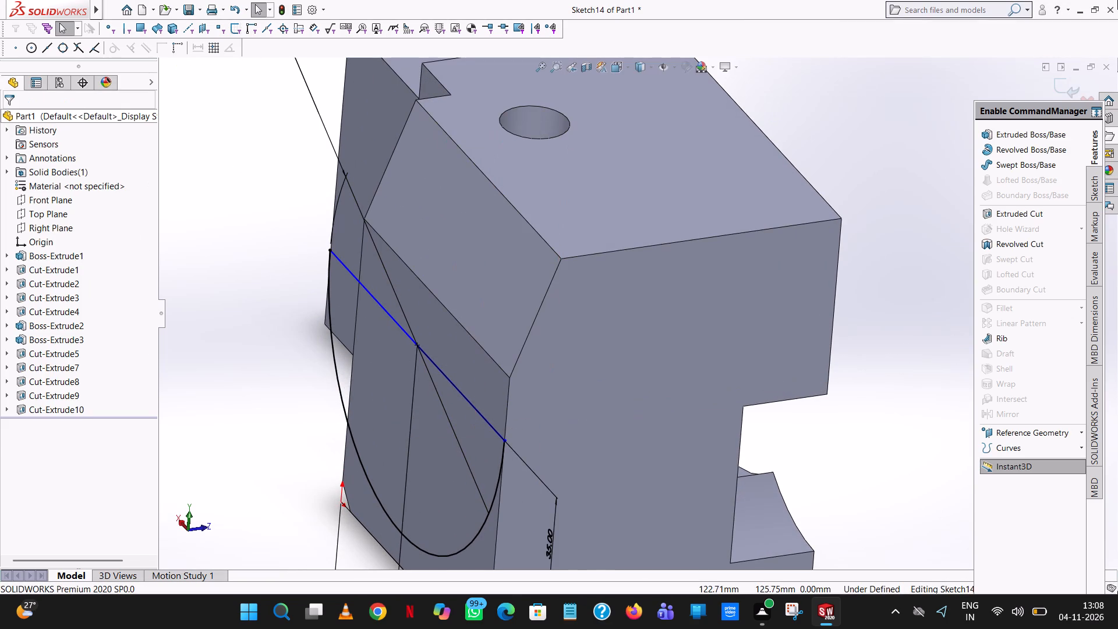
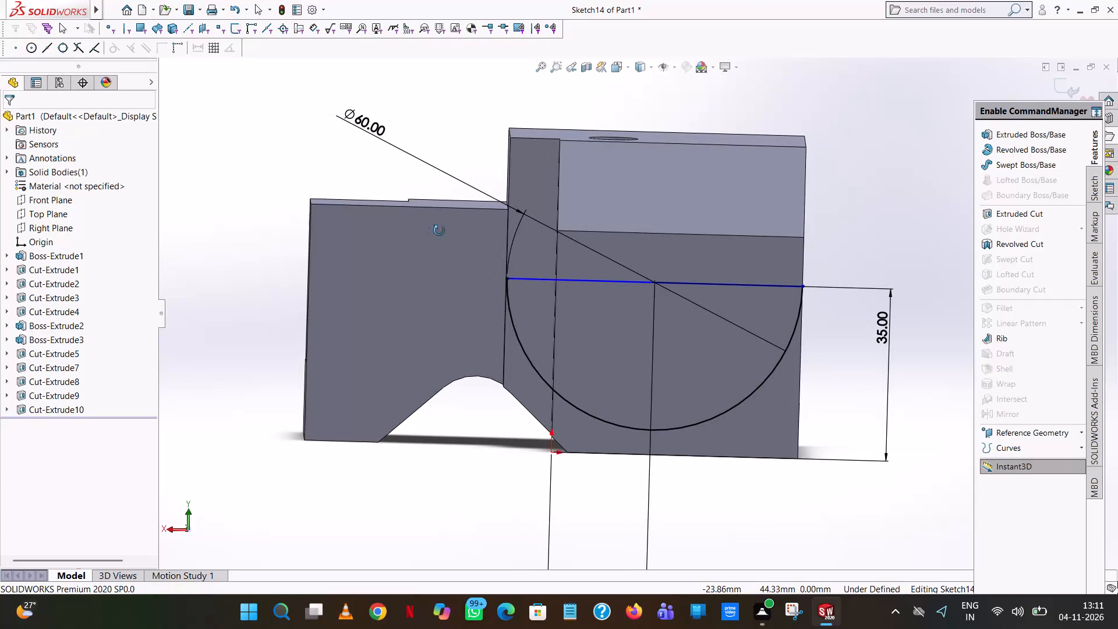
Draw a vertical line about 24 mm long along the block's edge, from the horizontal line to just past the arc.
scroll(600, 268, "down", 2)
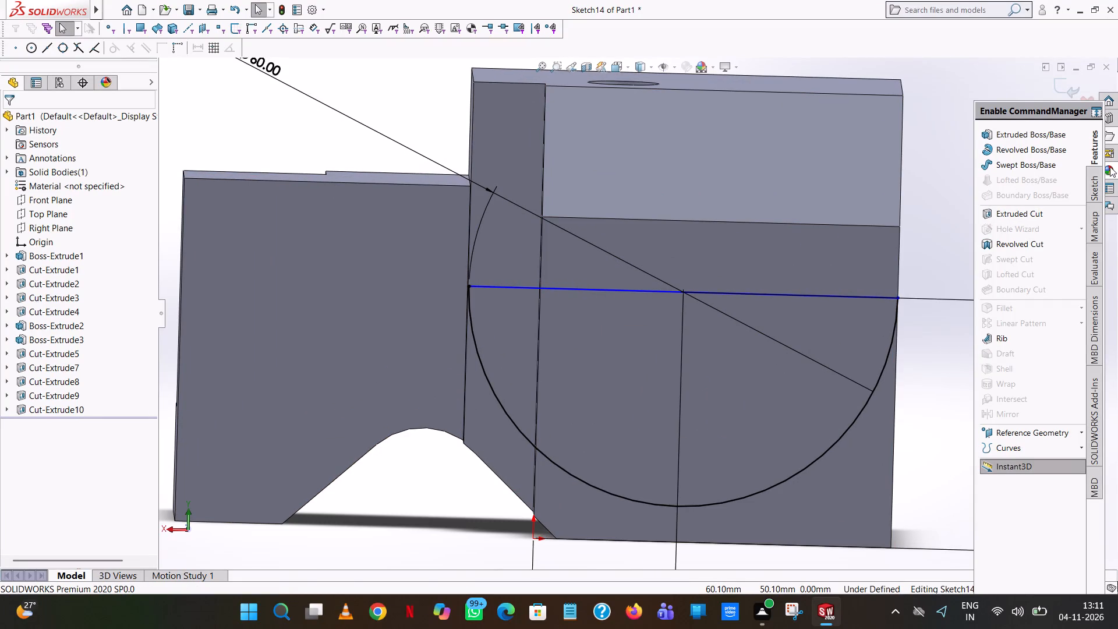
left_click(1094, 185)
left_click(989, 167)
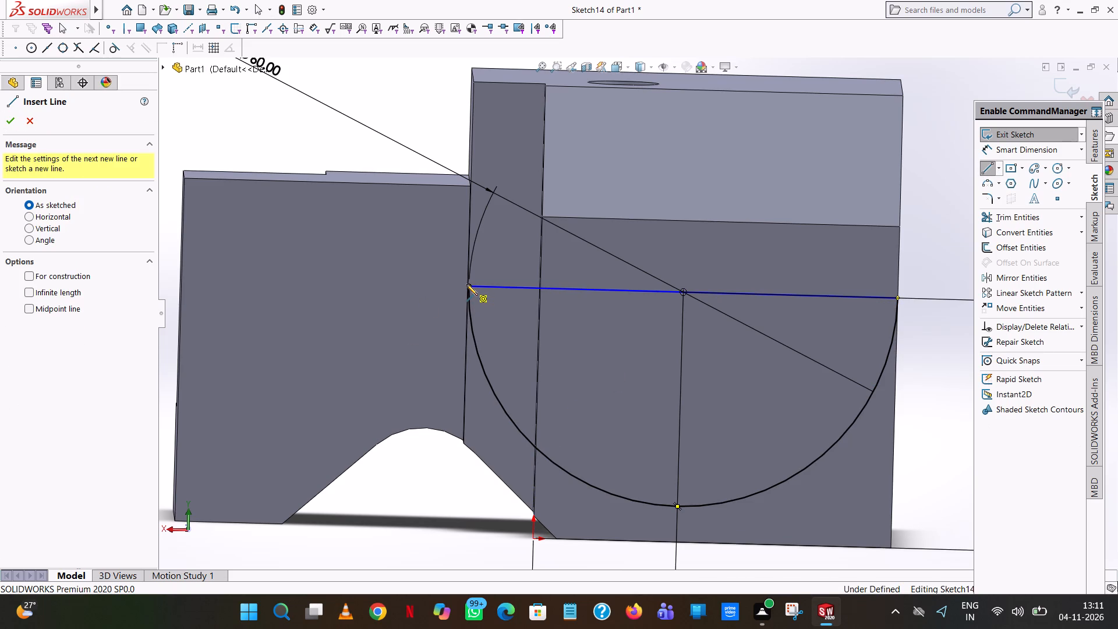
left_click(540, 288)
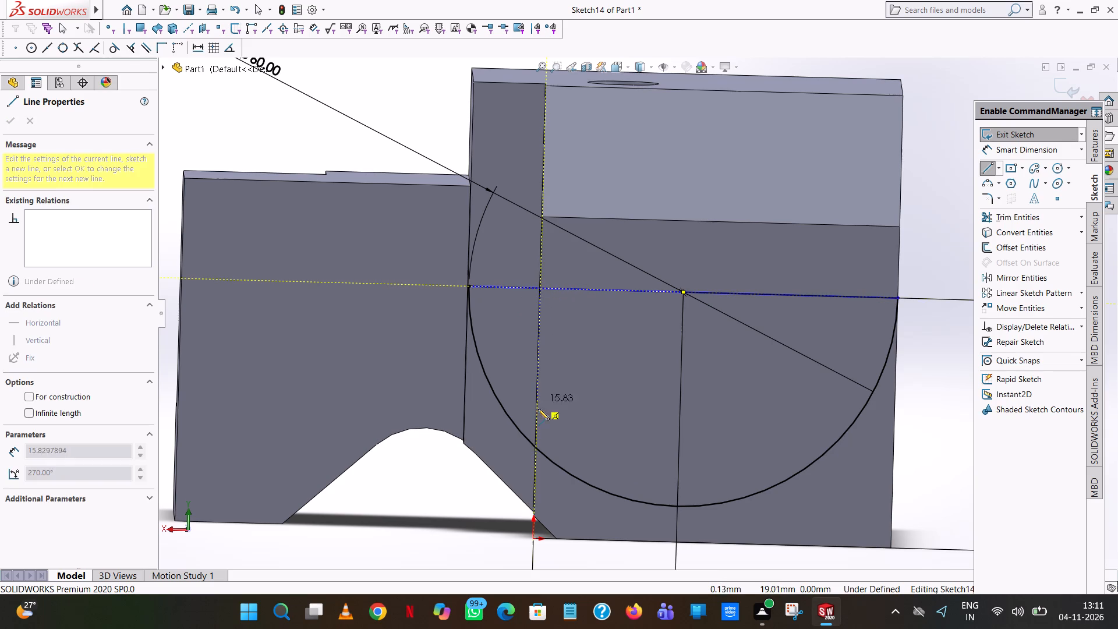
left_click(538, 459)
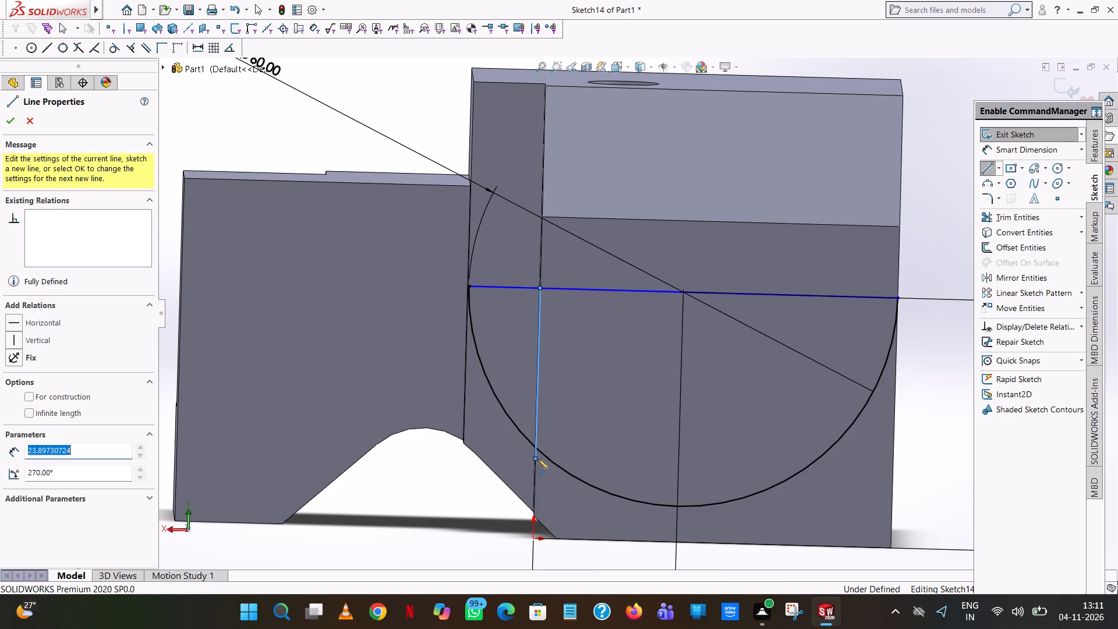
right_click(538, 459)
left_click(583, 475)
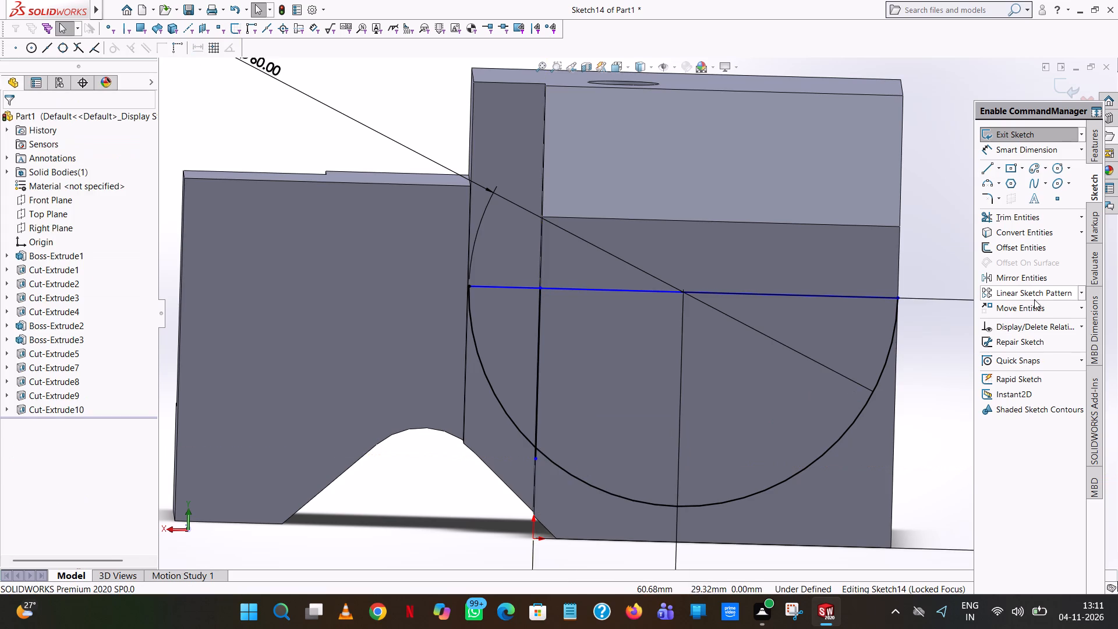
Trim the vertical line's overhang below the arc, plus the arc and horizontal line portions extending past the block's edge.
left_click(1029, 214)
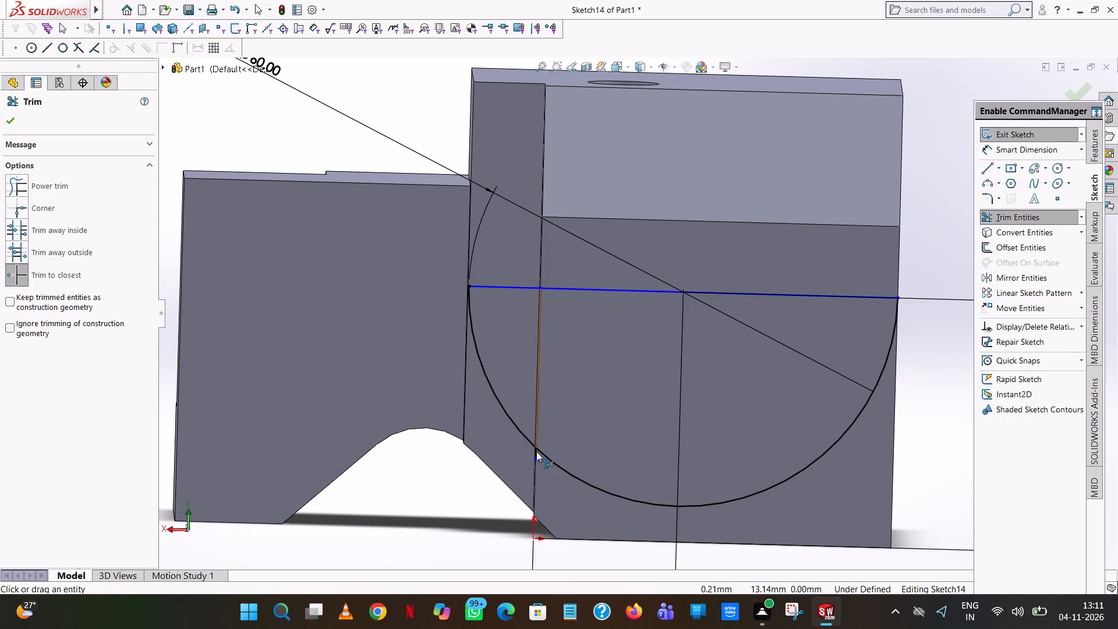
left_click(536, 456)
left_click(513, 418)
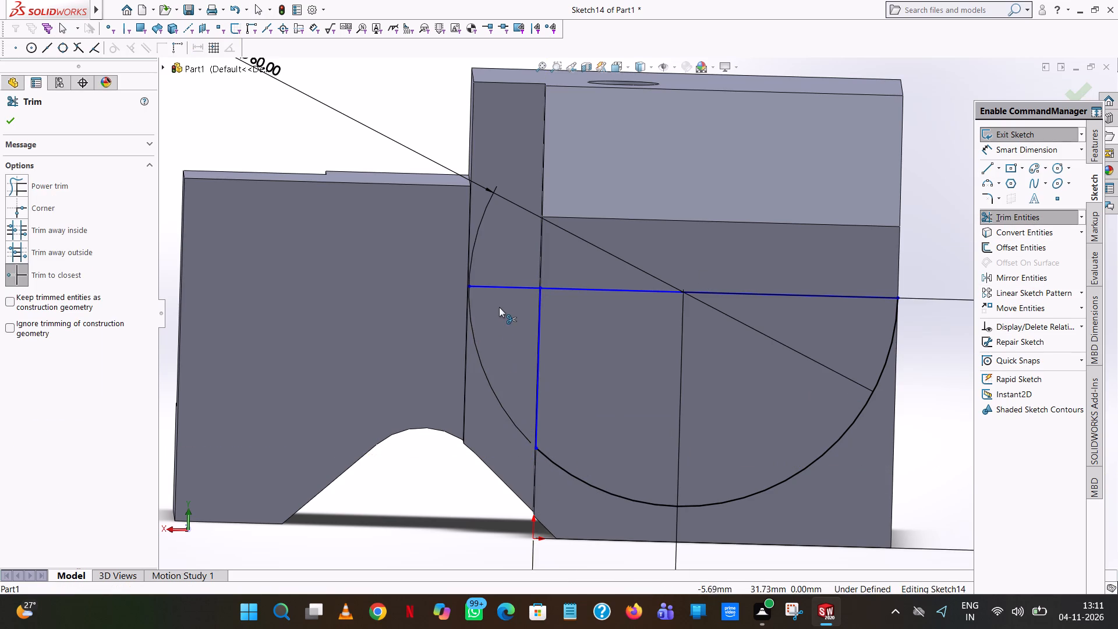
left_click(502, 286)
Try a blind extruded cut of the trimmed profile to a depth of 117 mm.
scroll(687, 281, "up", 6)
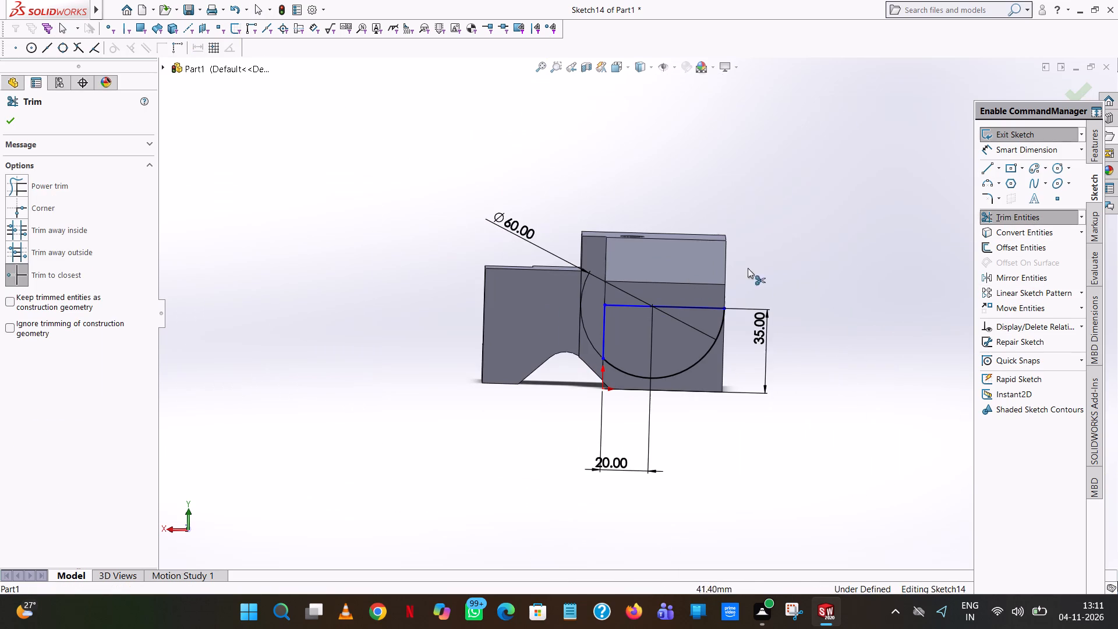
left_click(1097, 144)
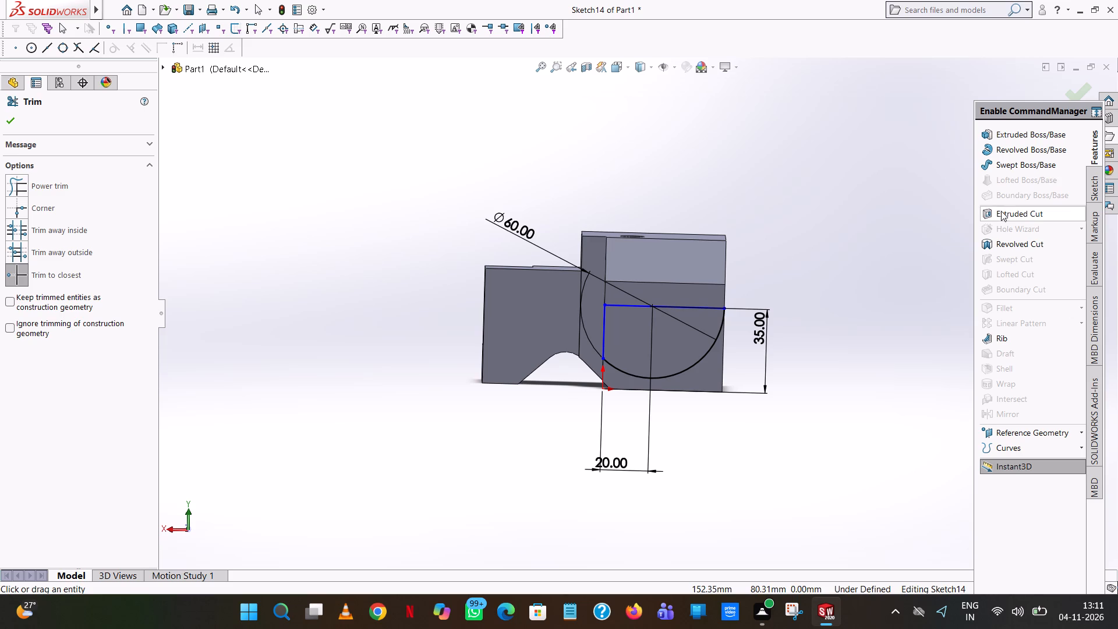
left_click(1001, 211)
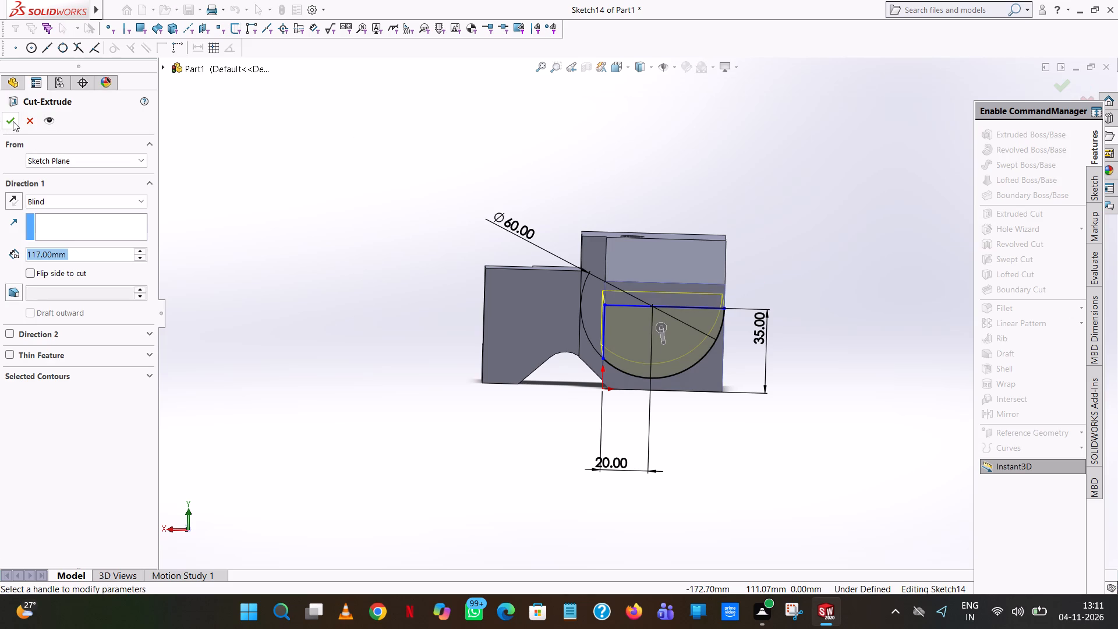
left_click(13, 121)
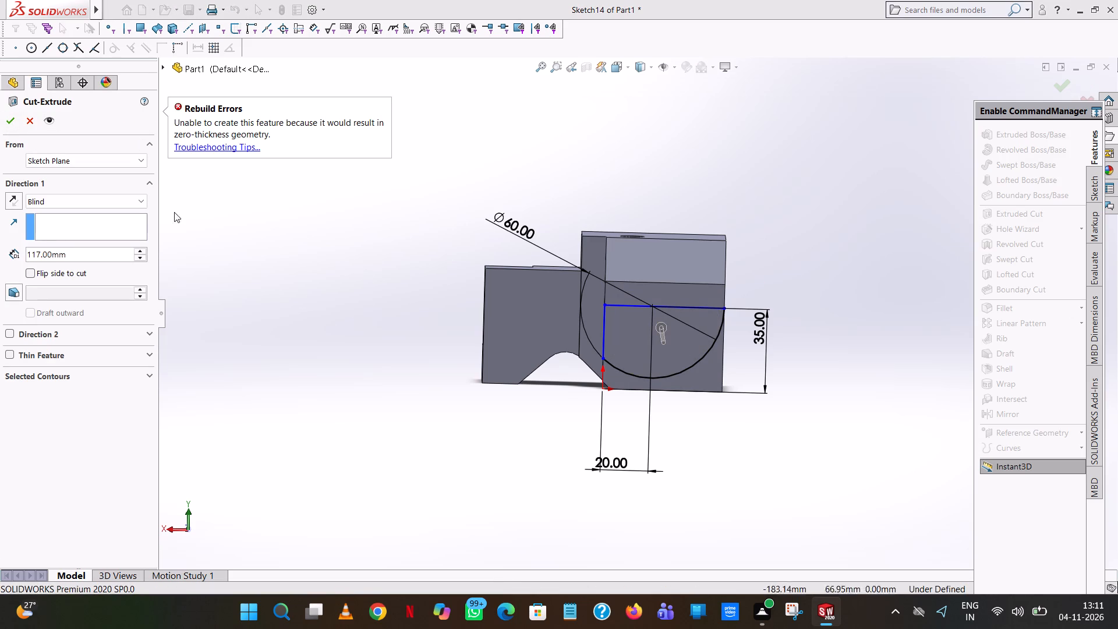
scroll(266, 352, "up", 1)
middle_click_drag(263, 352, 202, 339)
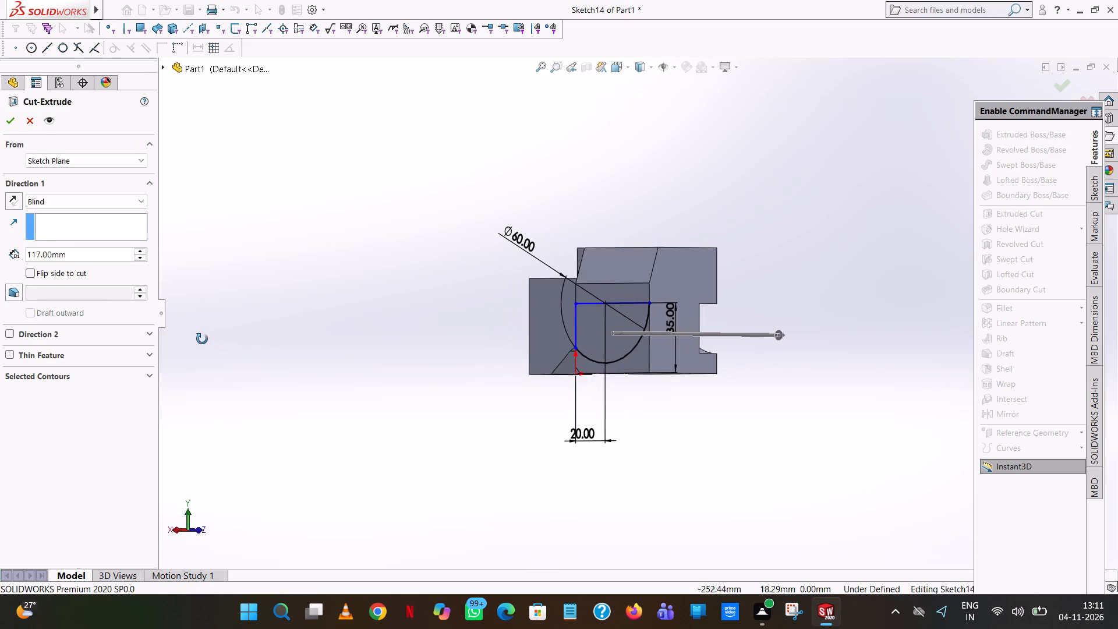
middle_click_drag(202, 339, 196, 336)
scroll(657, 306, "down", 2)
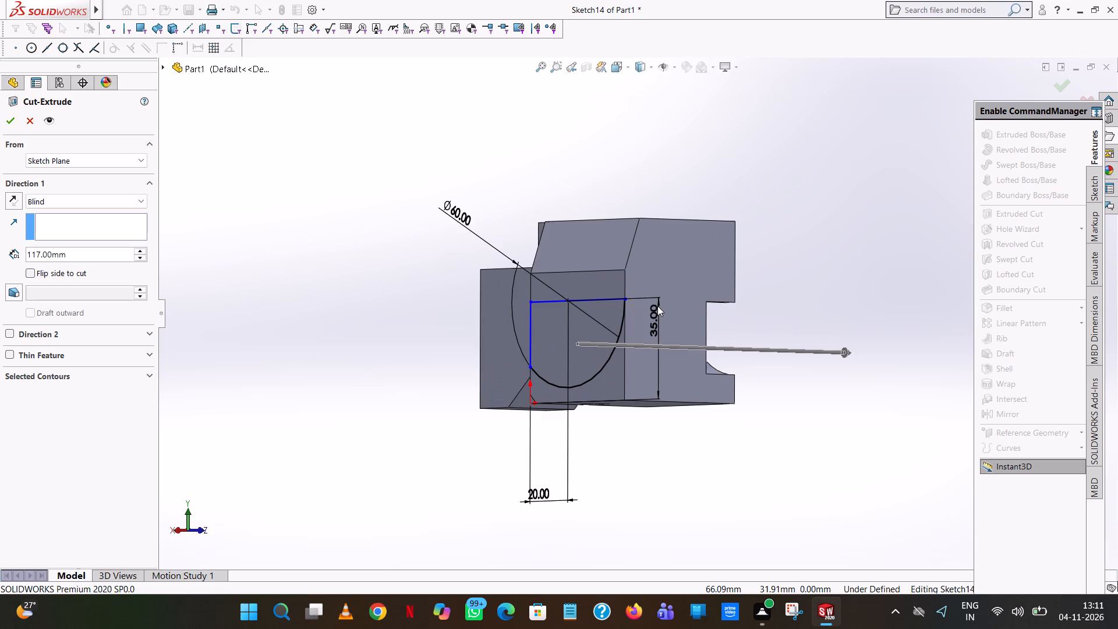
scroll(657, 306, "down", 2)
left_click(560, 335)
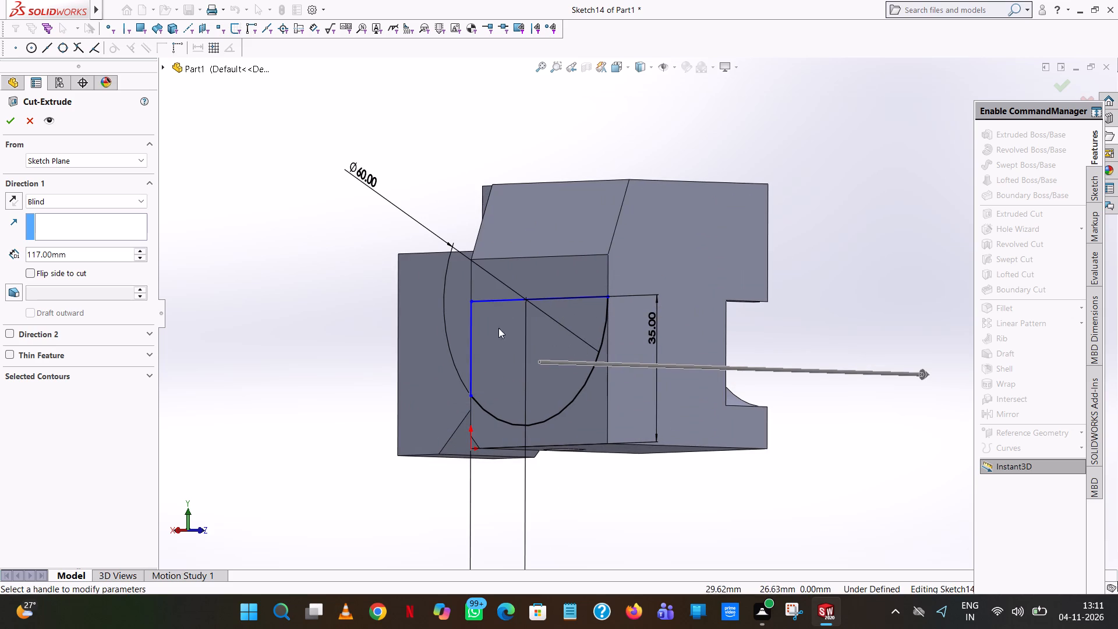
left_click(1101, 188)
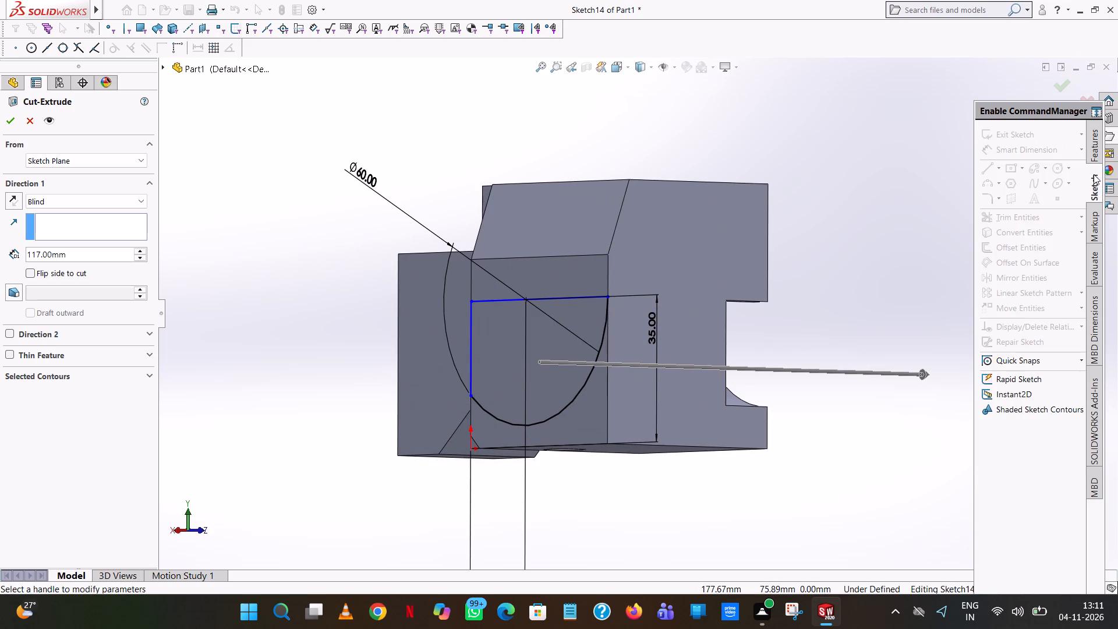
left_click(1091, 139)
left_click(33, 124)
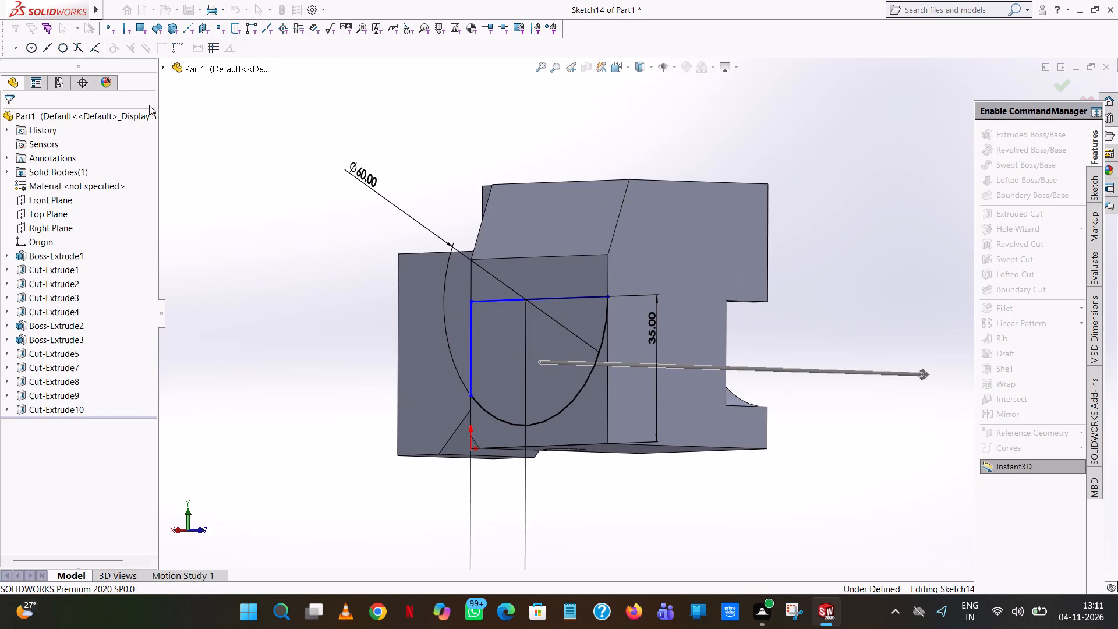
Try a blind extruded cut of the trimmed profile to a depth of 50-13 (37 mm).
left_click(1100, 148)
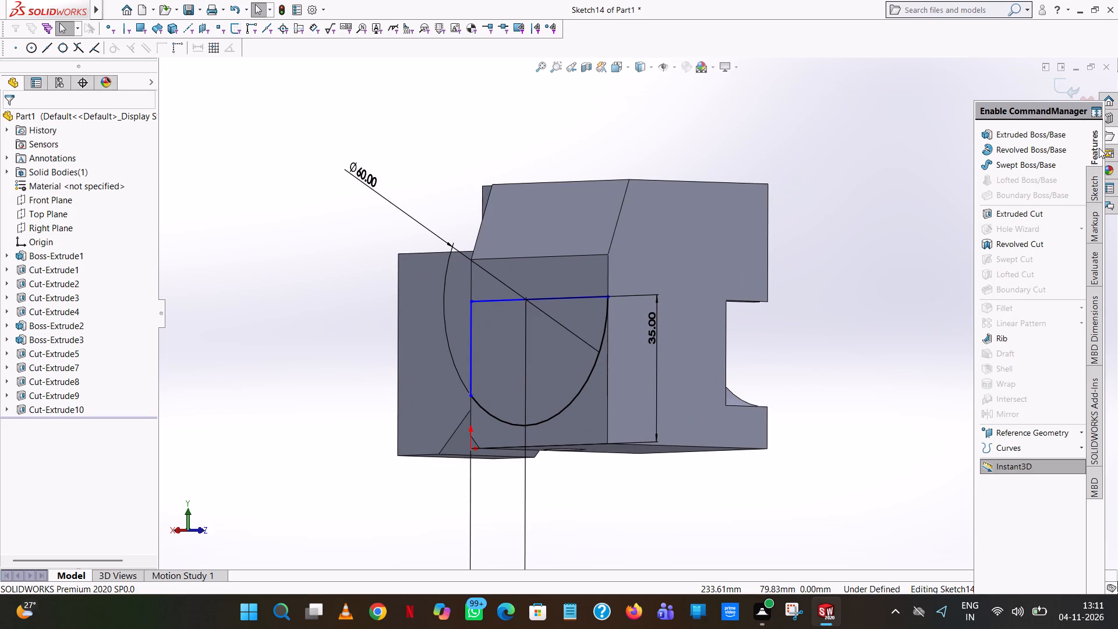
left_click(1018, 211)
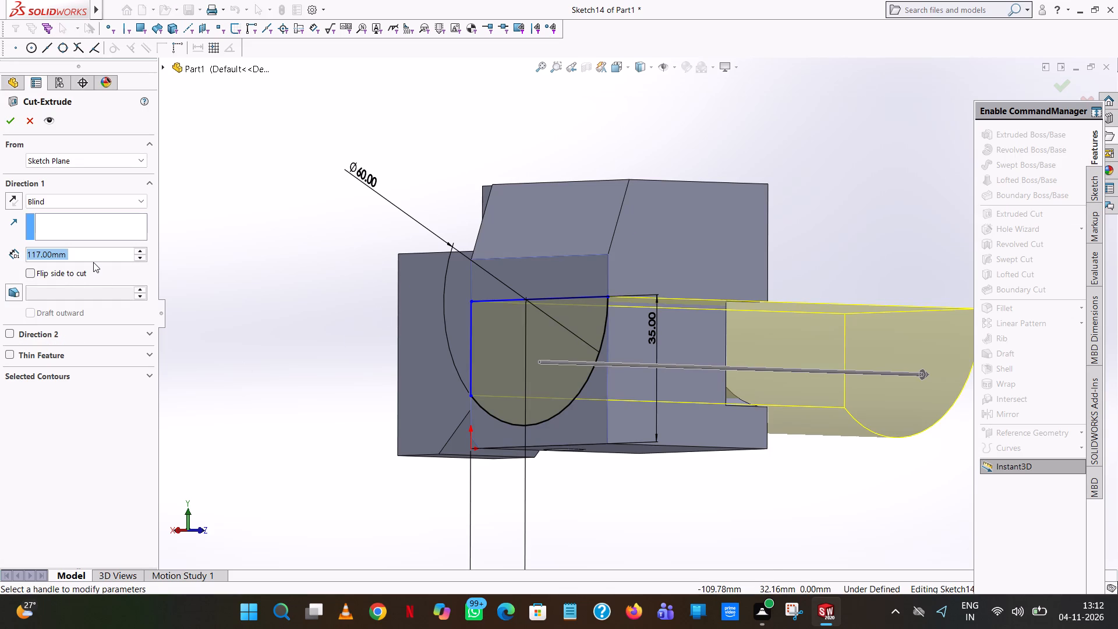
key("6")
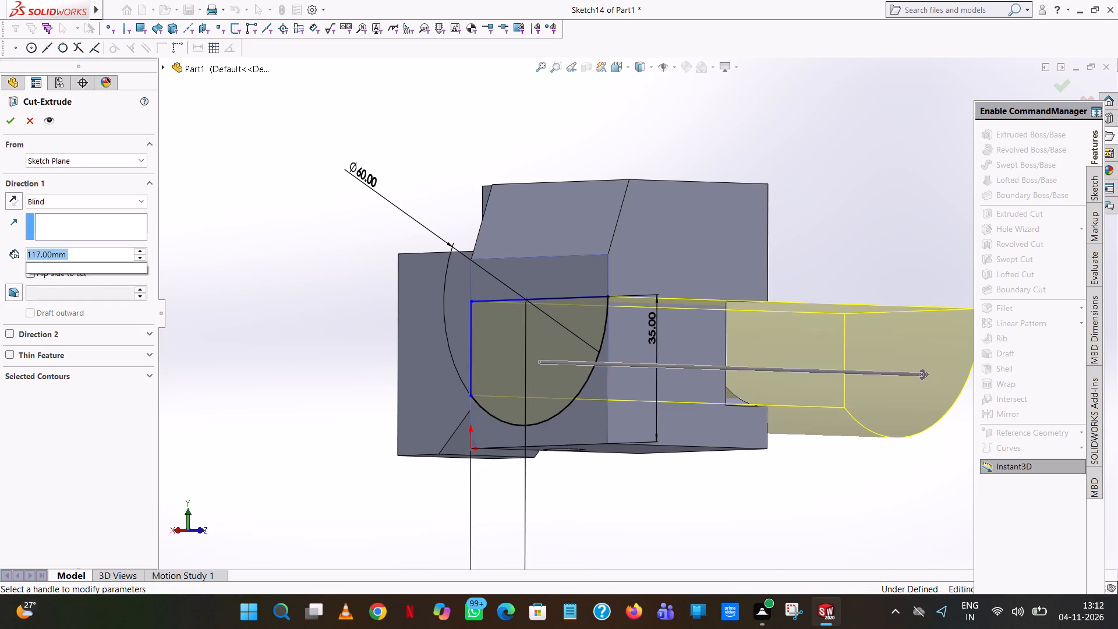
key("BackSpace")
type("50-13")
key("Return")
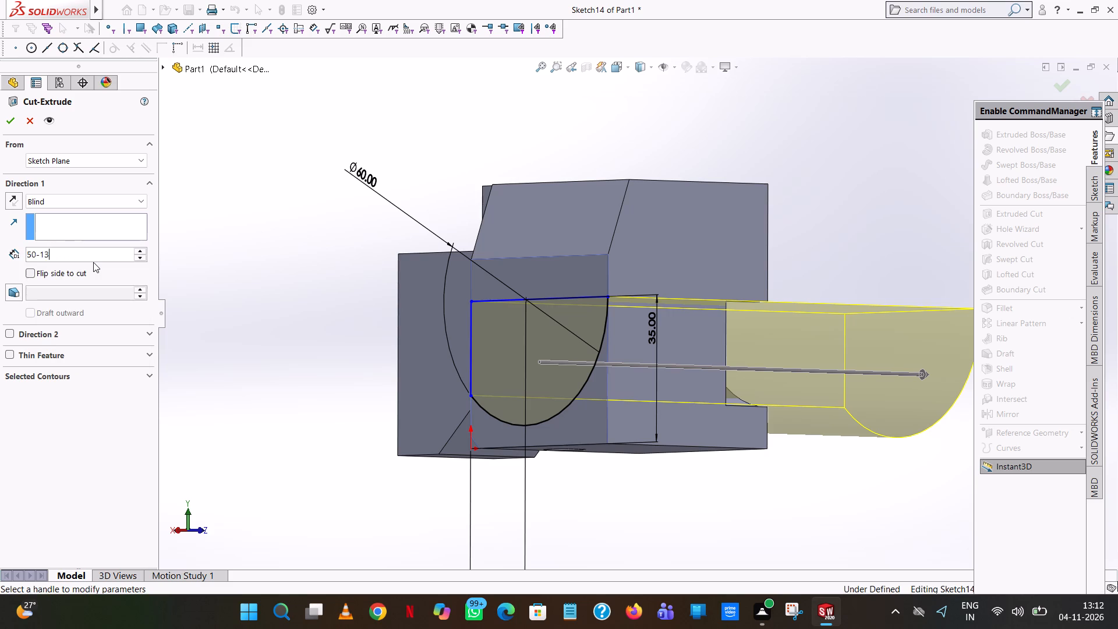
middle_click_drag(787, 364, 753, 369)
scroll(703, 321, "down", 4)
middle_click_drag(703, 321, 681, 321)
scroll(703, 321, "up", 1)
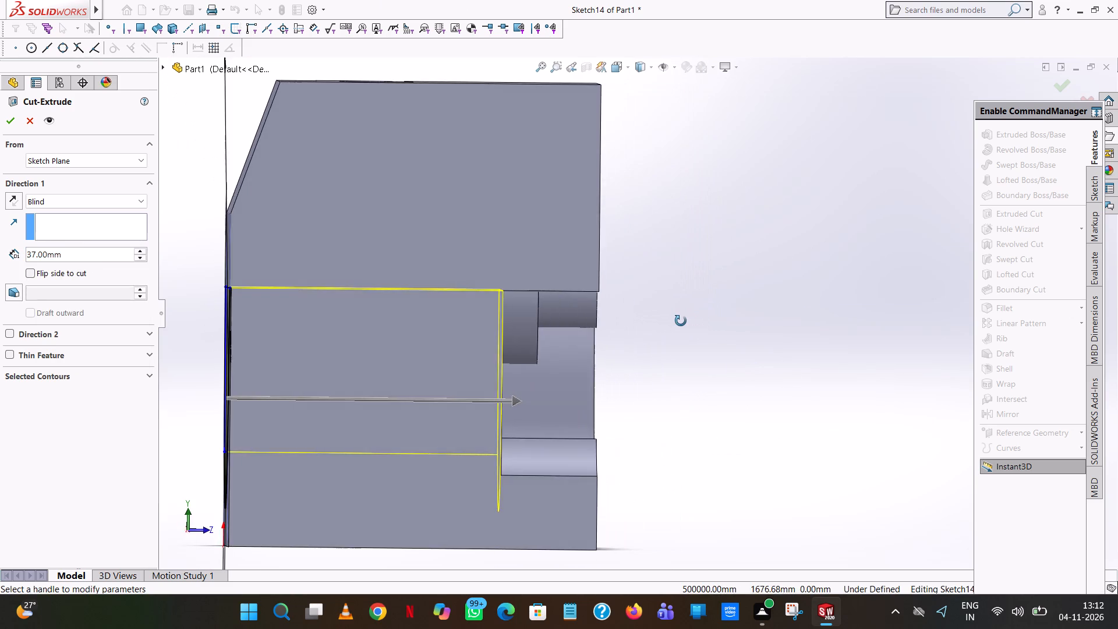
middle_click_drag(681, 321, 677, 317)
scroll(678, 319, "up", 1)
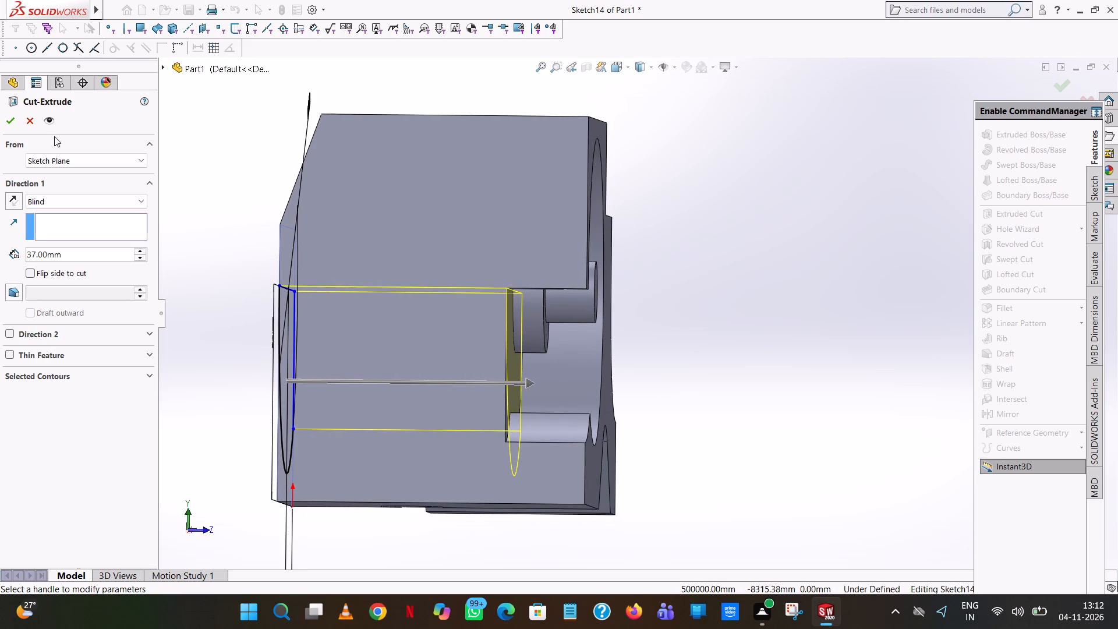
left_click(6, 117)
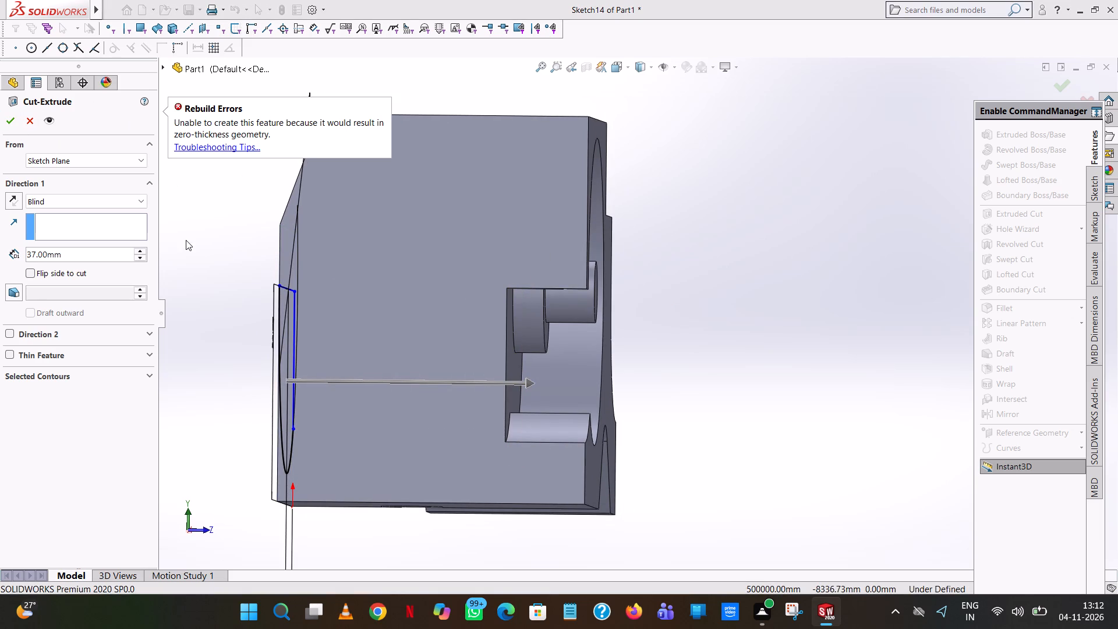
Set the cut depth to 36 mm and try the extruded cut.
double_click(88, 256)
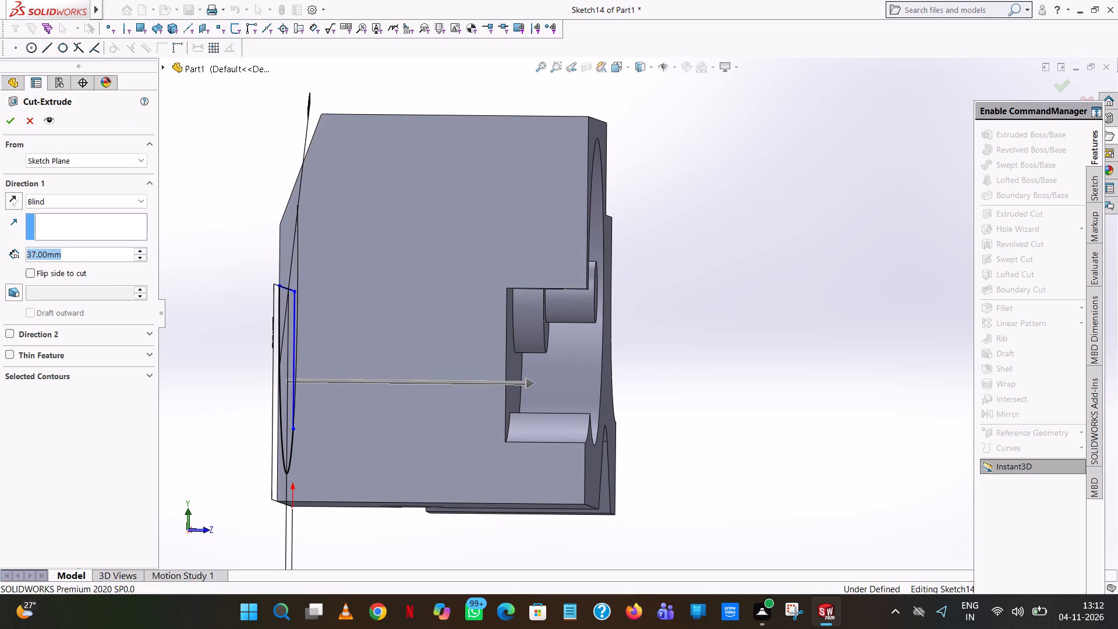
type("36")
key("Return")
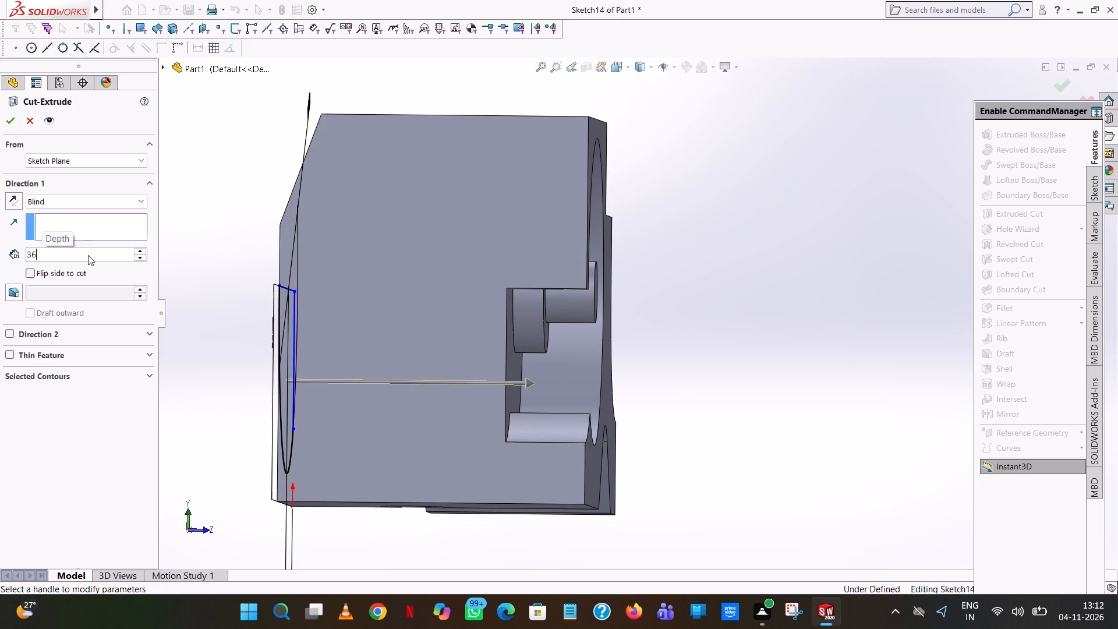
left_click(13, 114)
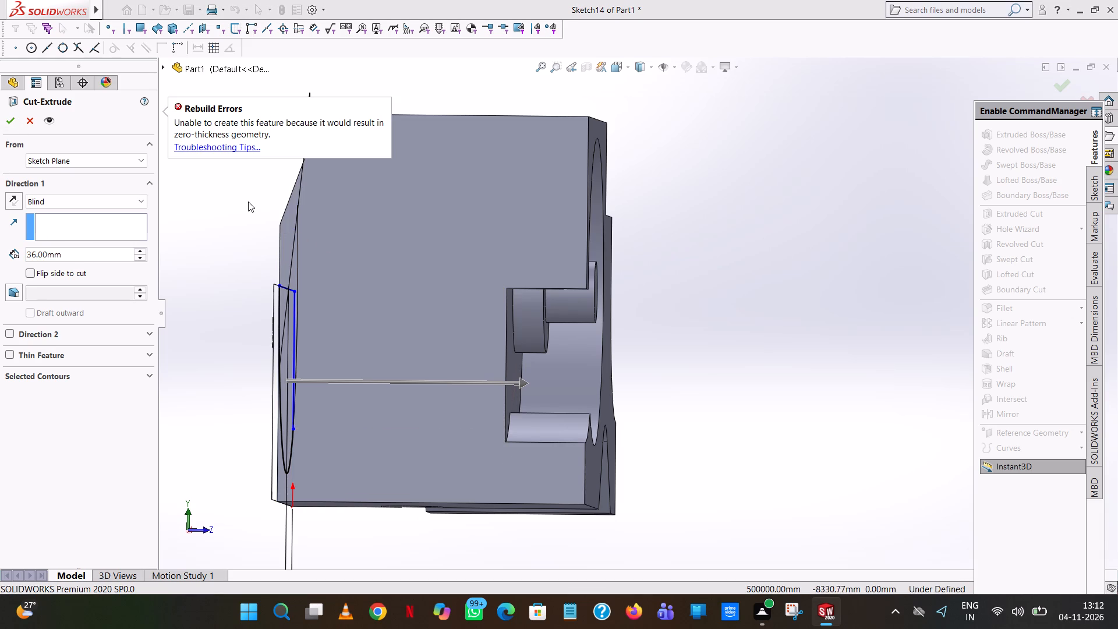
Examine up close where the horizontal line and the arc meet at the block's side edge.
left_click(248, 201)
middle_click_drag(252, 202, 357, 228)
scroll(323, 220, "up", 1)
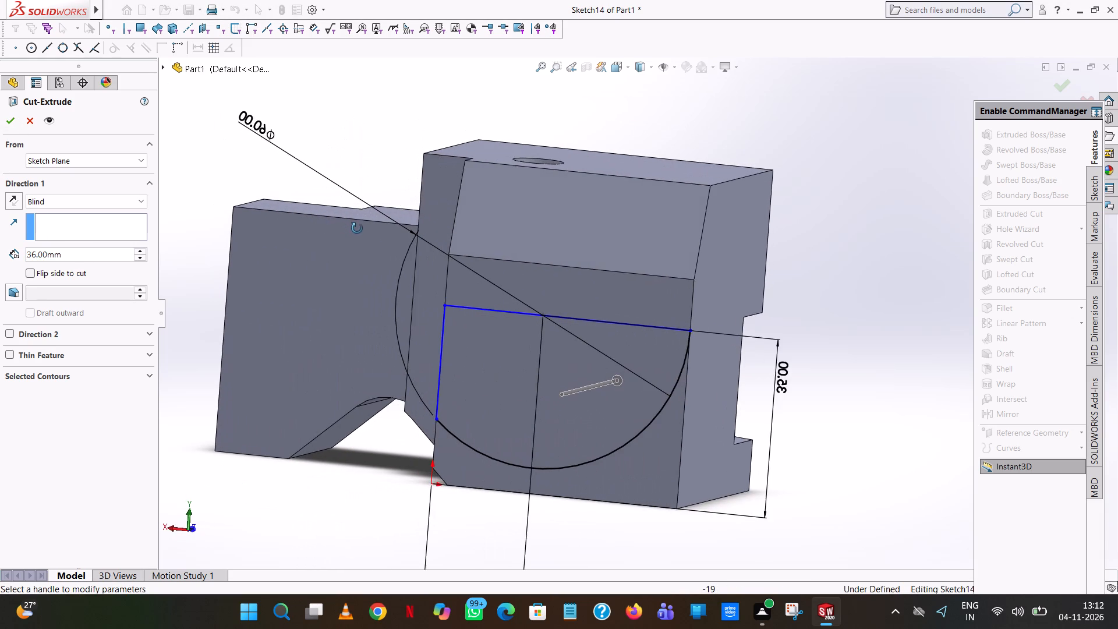
middle_click_drag(357, 228, 359, 229)
scroll(710, 333, "down", 8)
scroll(638, 327, "down", 1)
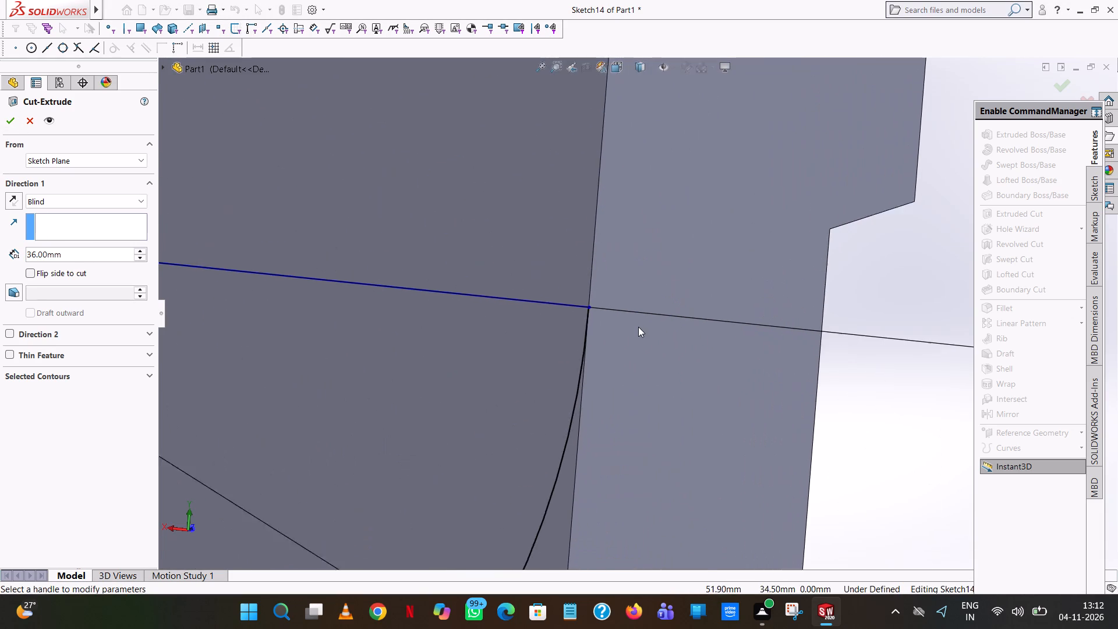
scroll(638, 327, "down", 4)
scroll(581, 323, "down", 3)
middle_click_drag(521, 311, 541, 310)
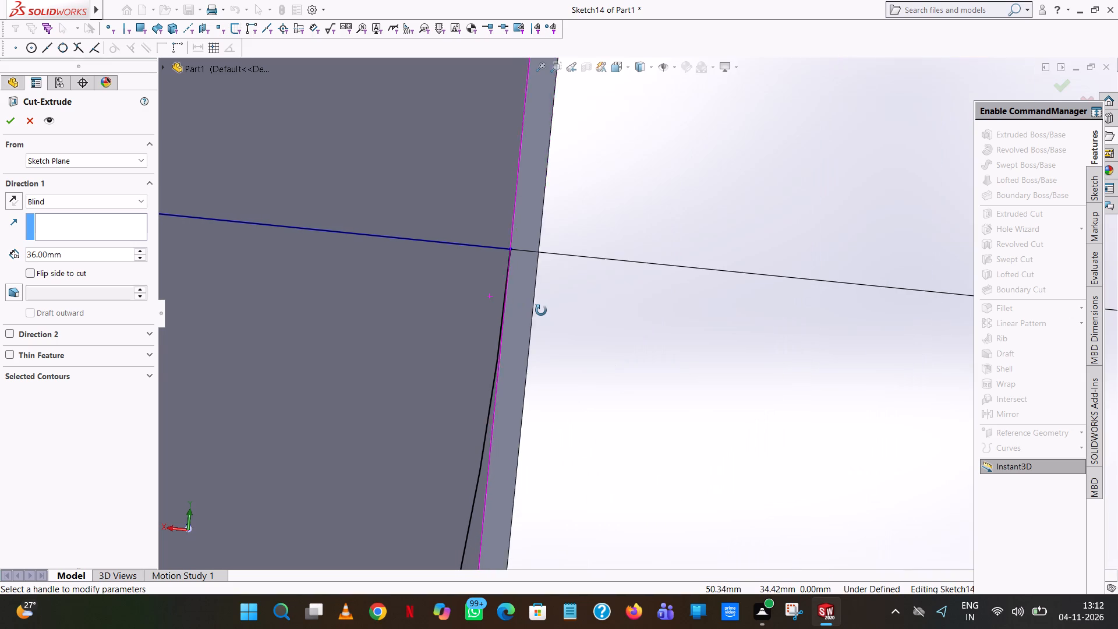
middle_click_drag(541, 310, 539, 308)
scroll(492, 254, "down", 5)
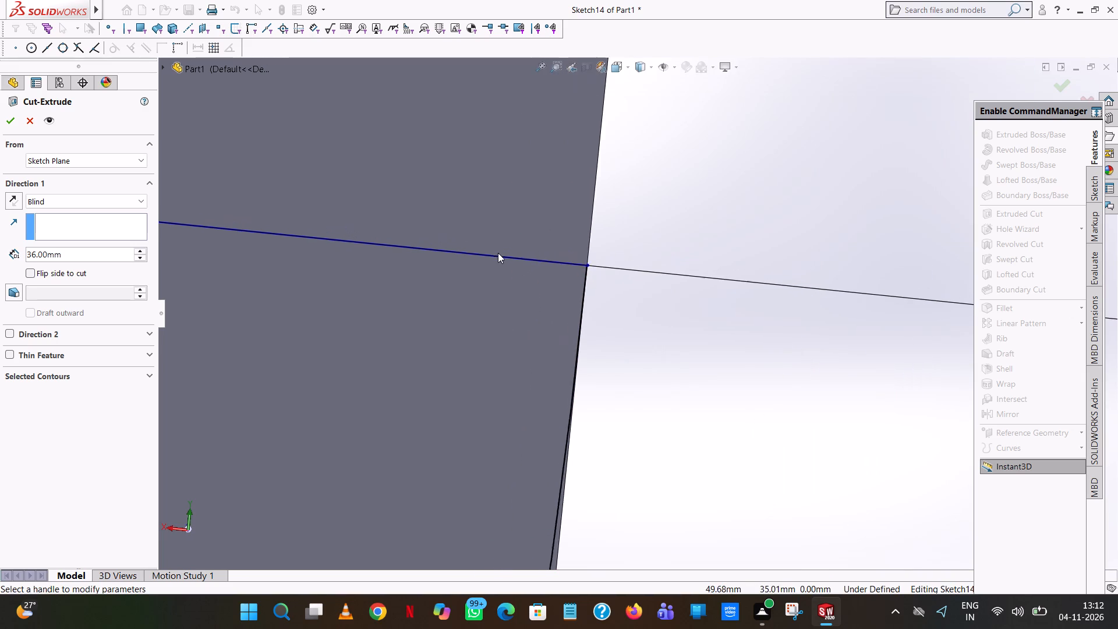
scroll(498, 253, "down", 3)
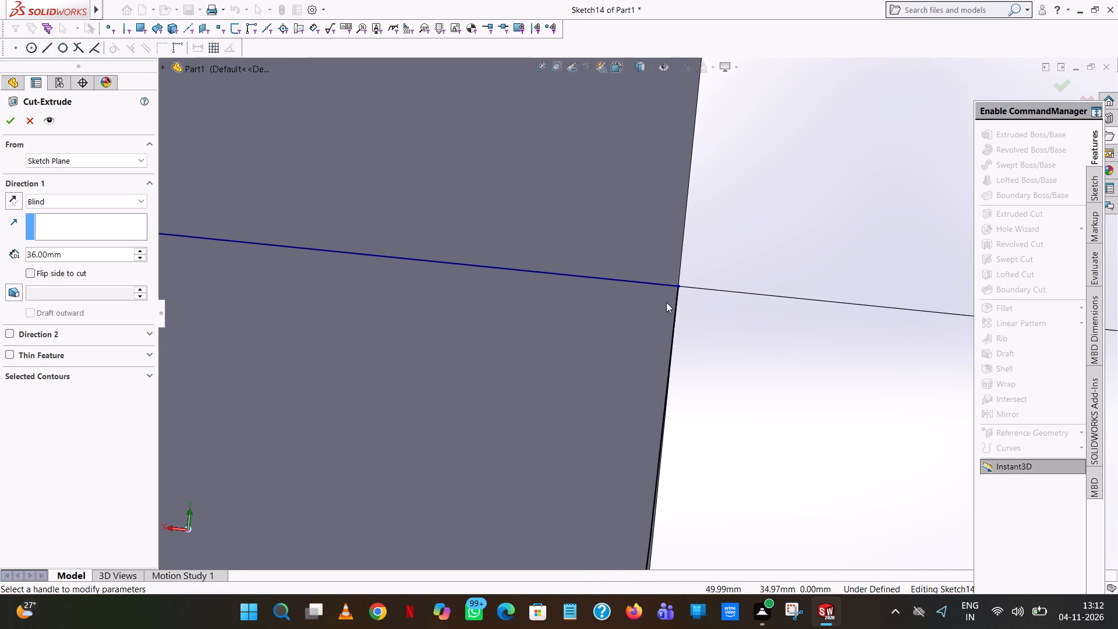
scroll(666, 303, "up", 20)
scroll(666, 303, "up", 10)
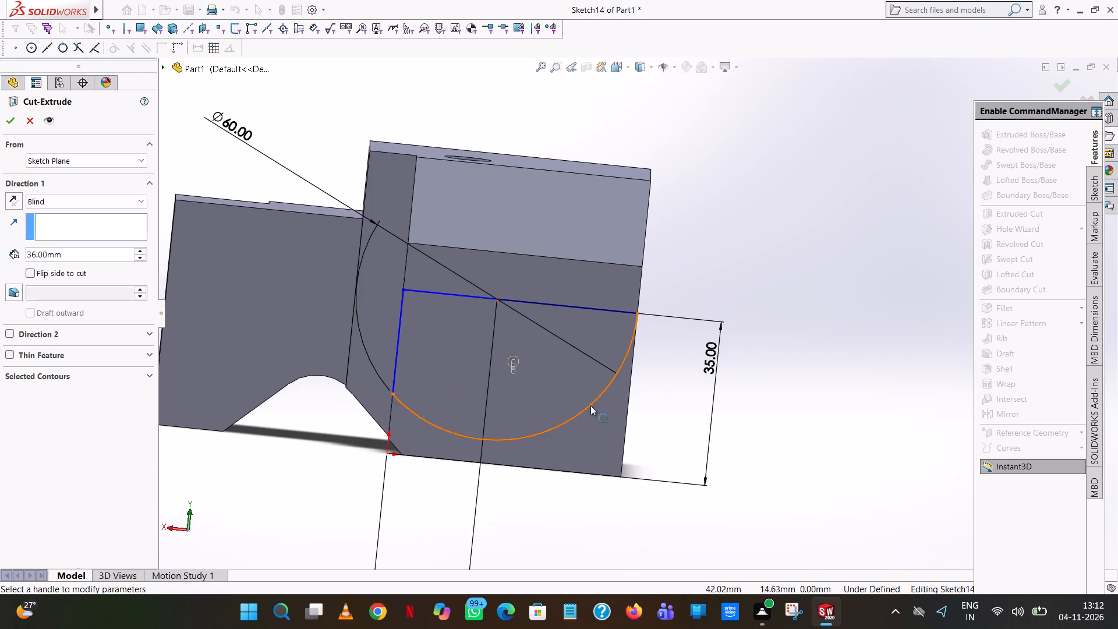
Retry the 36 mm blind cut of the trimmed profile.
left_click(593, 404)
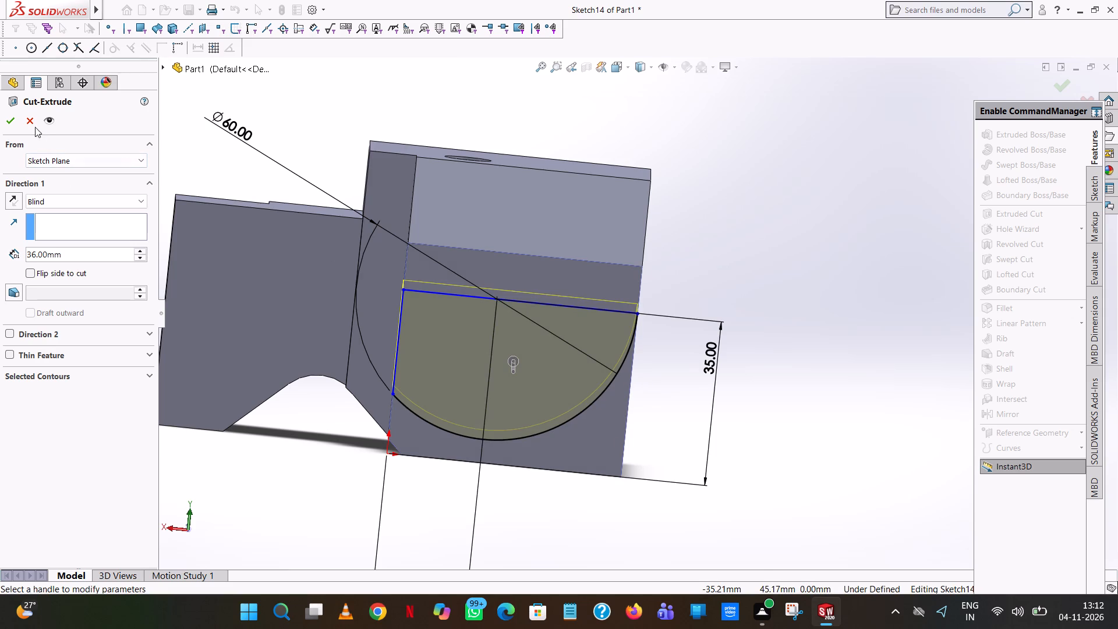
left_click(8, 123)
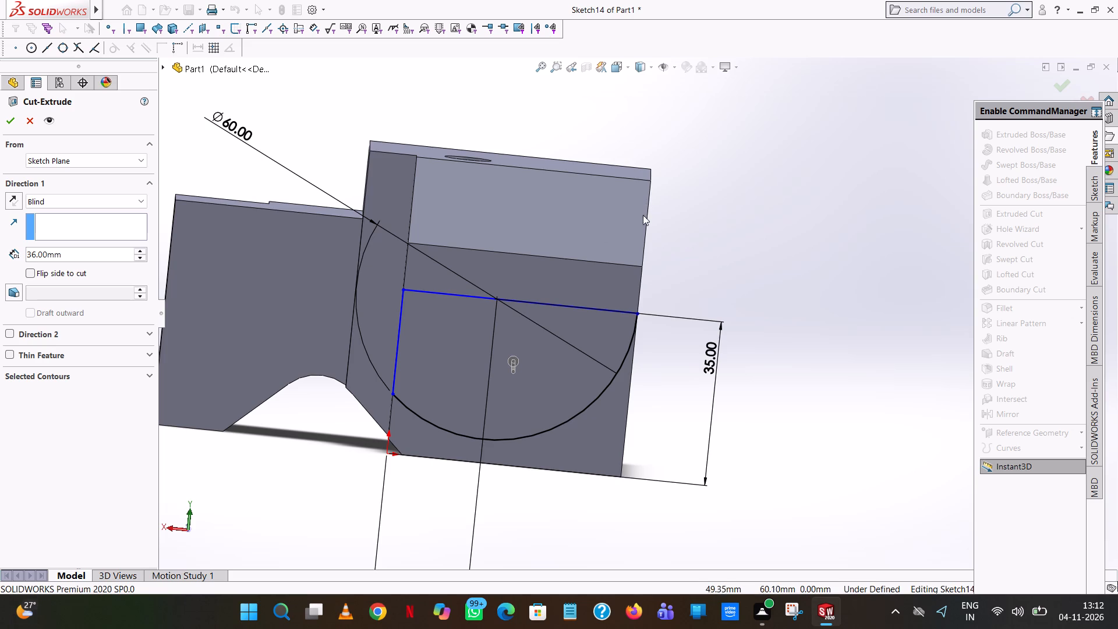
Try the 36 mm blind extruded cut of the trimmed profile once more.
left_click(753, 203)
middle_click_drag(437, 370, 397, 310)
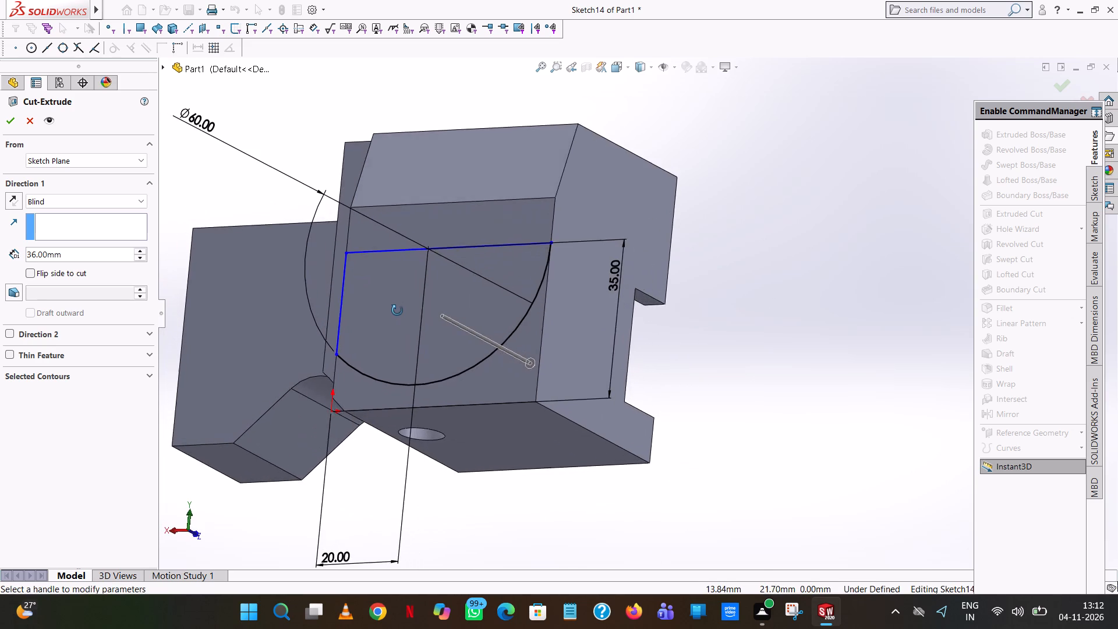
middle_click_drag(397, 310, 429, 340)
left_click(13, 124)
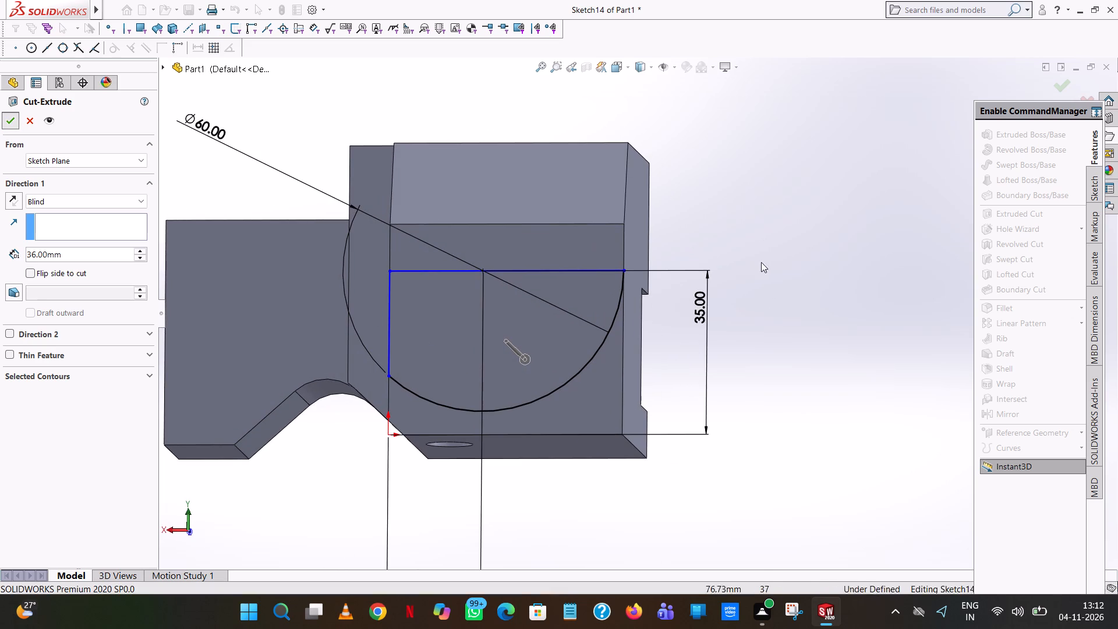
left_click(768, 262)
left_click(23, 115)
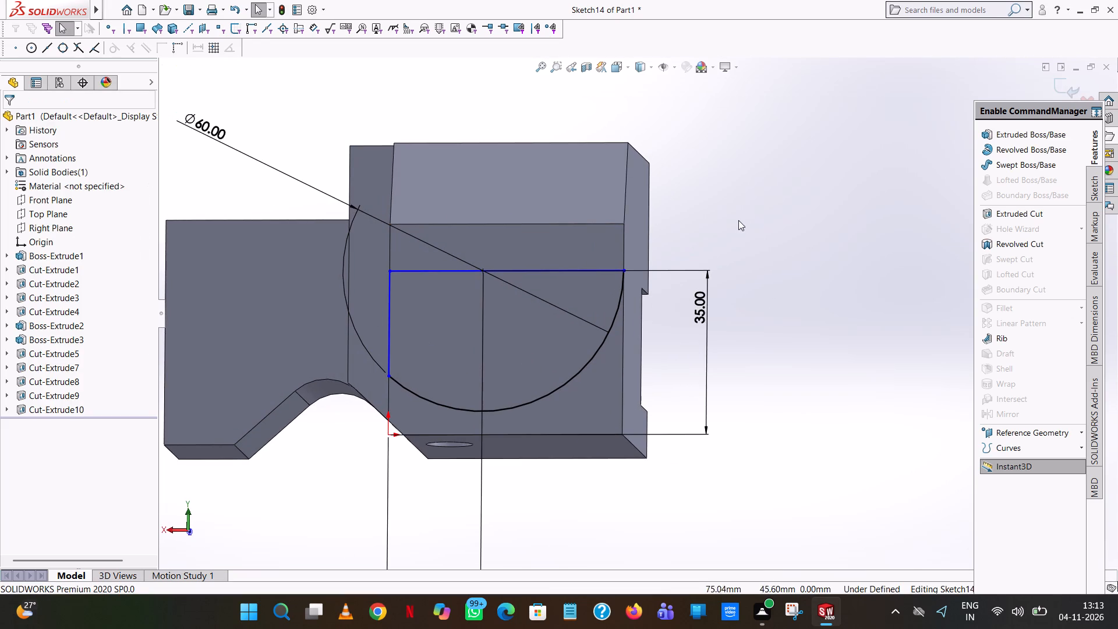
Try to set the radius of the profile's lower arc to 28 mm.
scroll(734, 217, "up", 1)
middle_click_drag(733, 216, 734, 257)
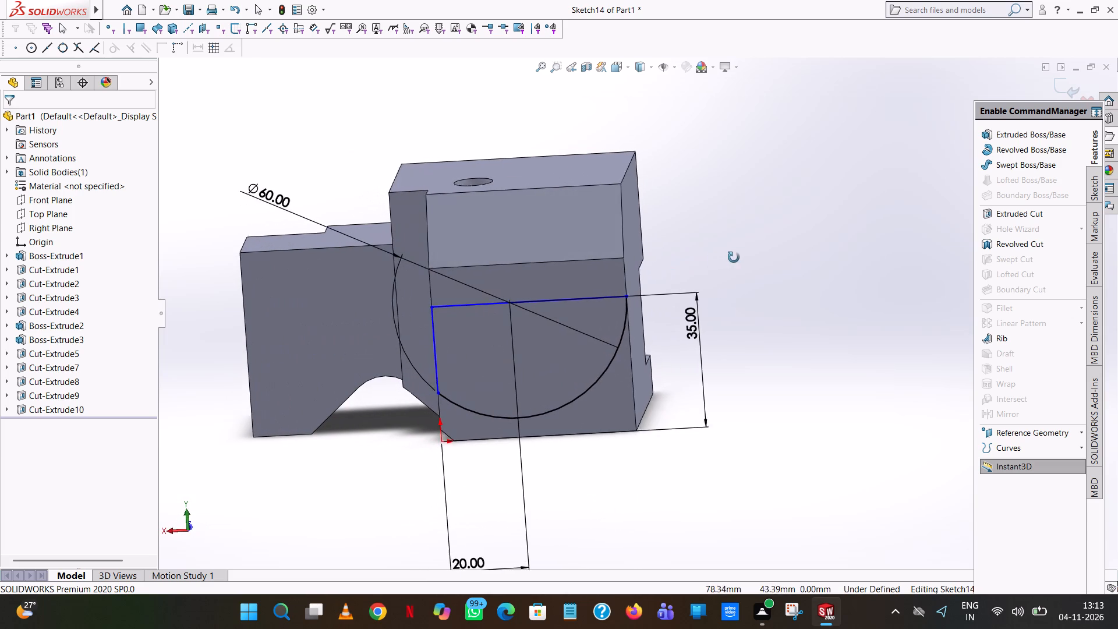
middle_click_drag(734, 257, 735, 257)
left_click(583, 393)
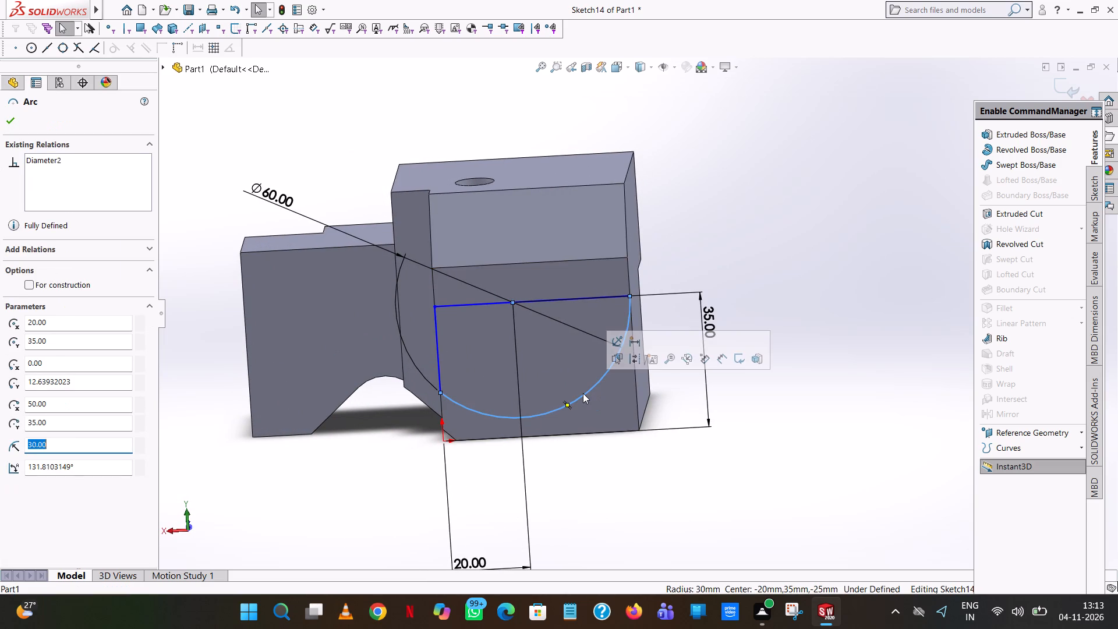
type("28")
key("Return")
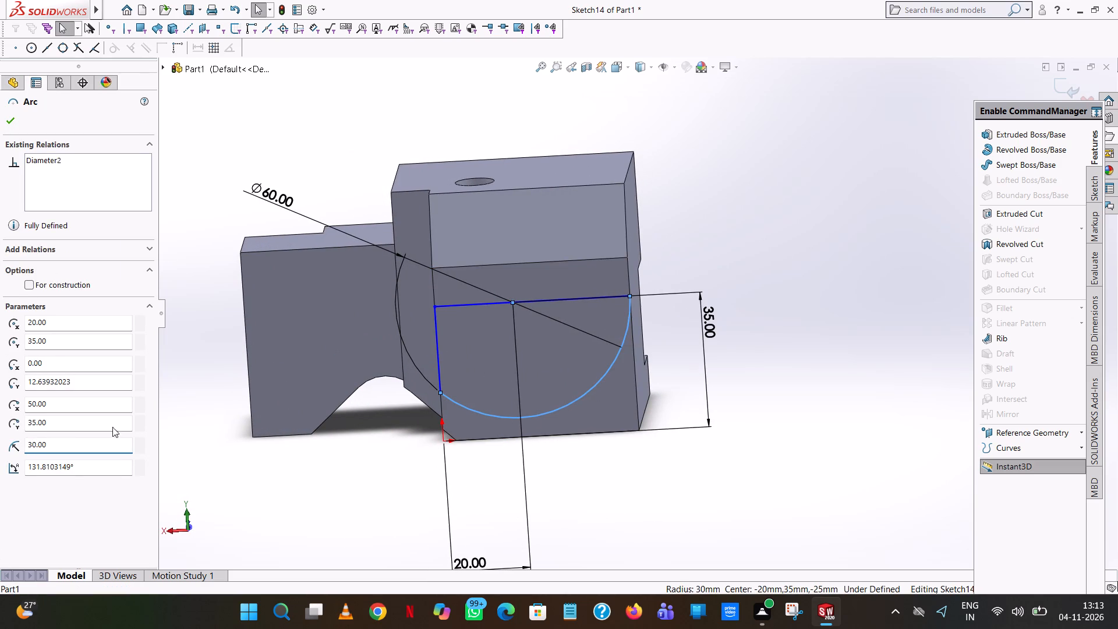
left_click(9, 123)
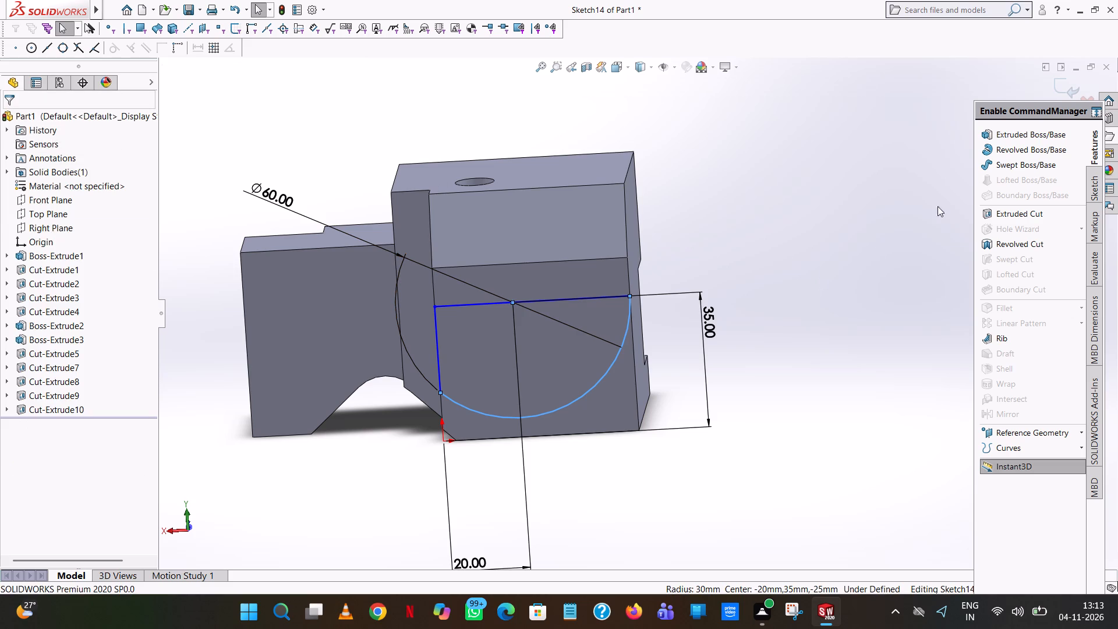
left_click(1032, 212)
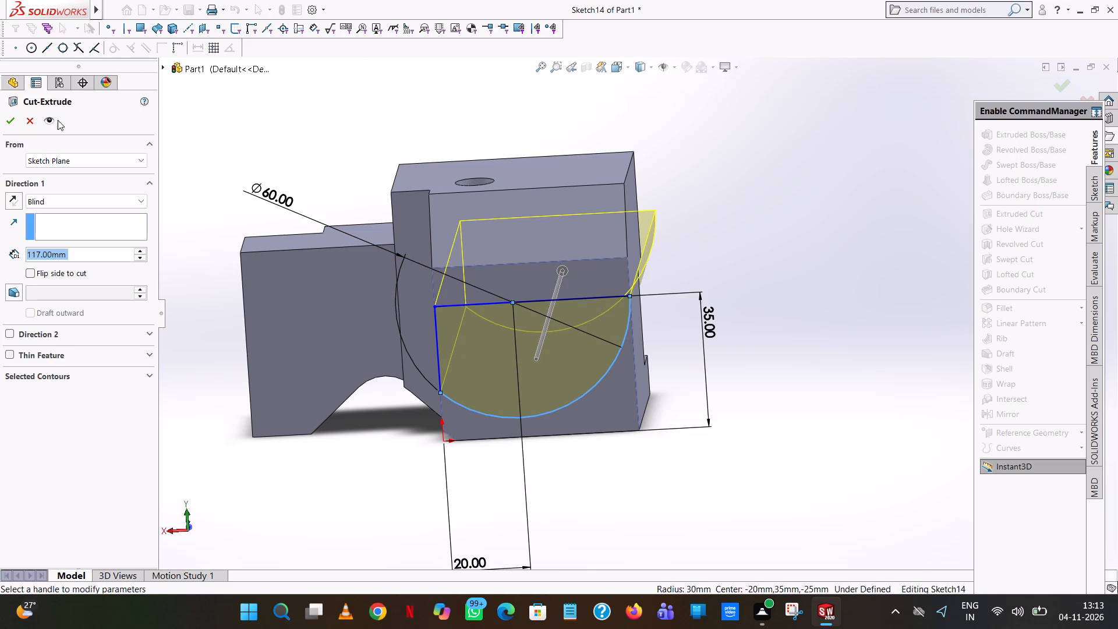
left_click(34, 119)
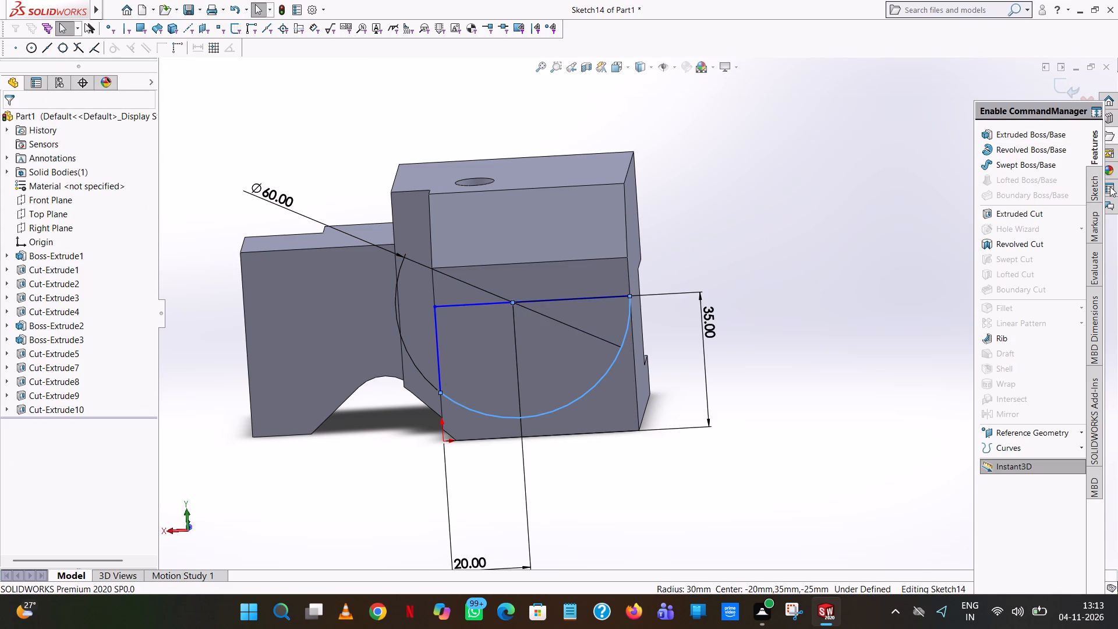
Trim away the 60 mm diameter arc from the profile sketch.
left_click(1096, 186)
left_click(1009, 211)
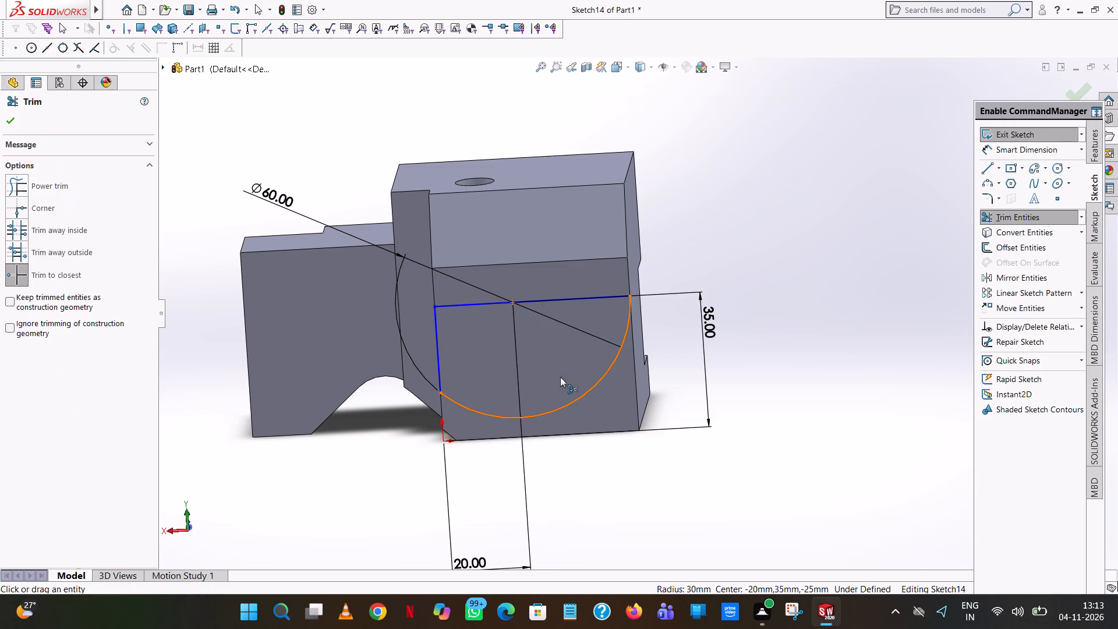
left_click(587, 393)
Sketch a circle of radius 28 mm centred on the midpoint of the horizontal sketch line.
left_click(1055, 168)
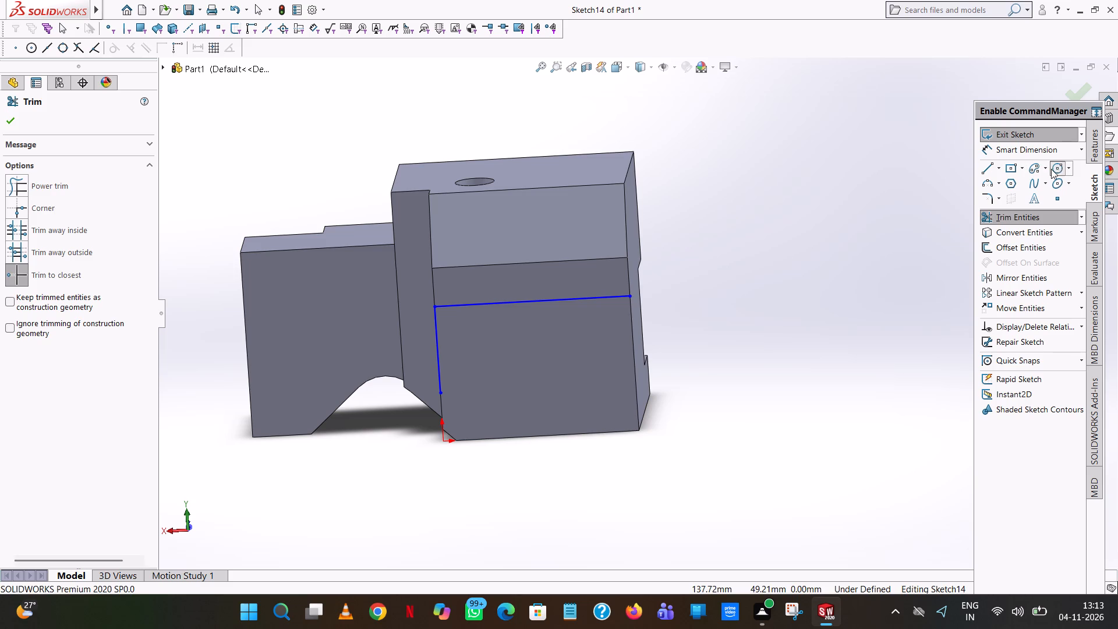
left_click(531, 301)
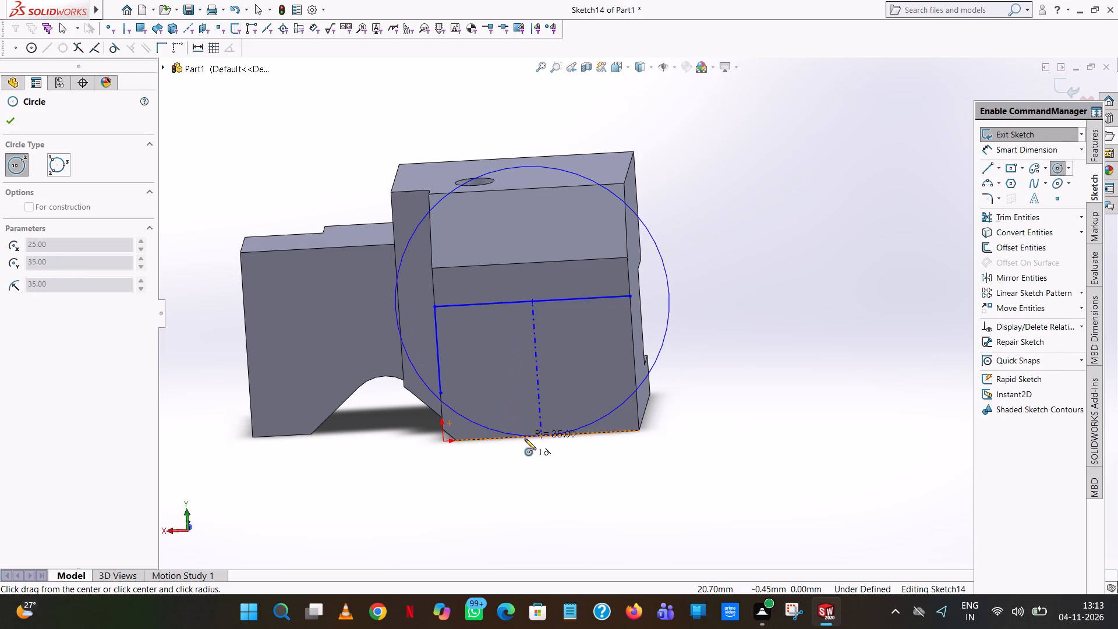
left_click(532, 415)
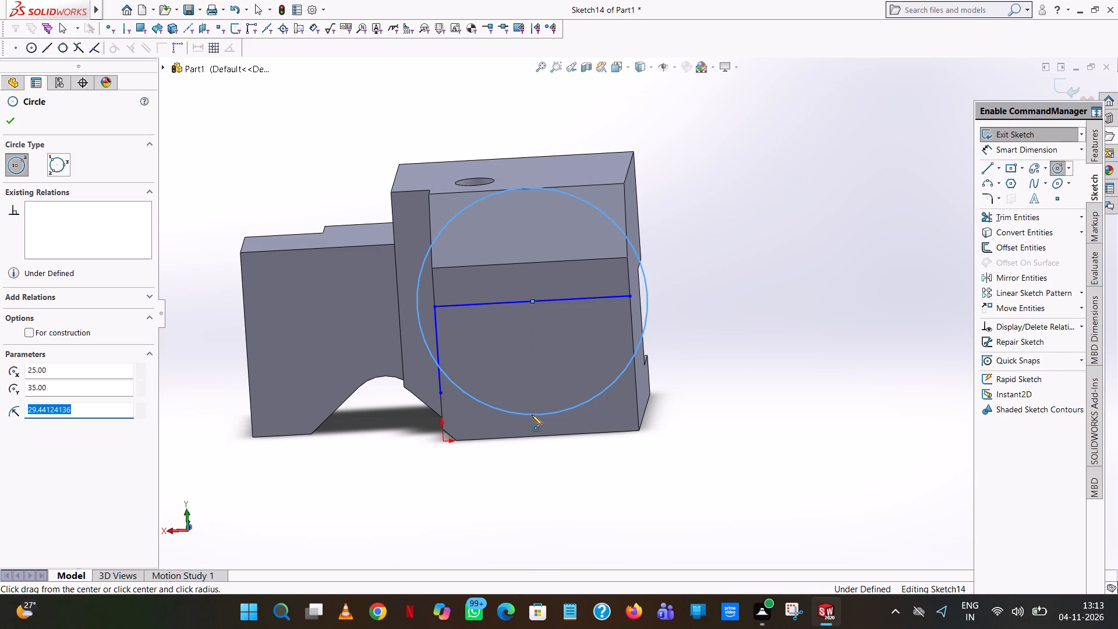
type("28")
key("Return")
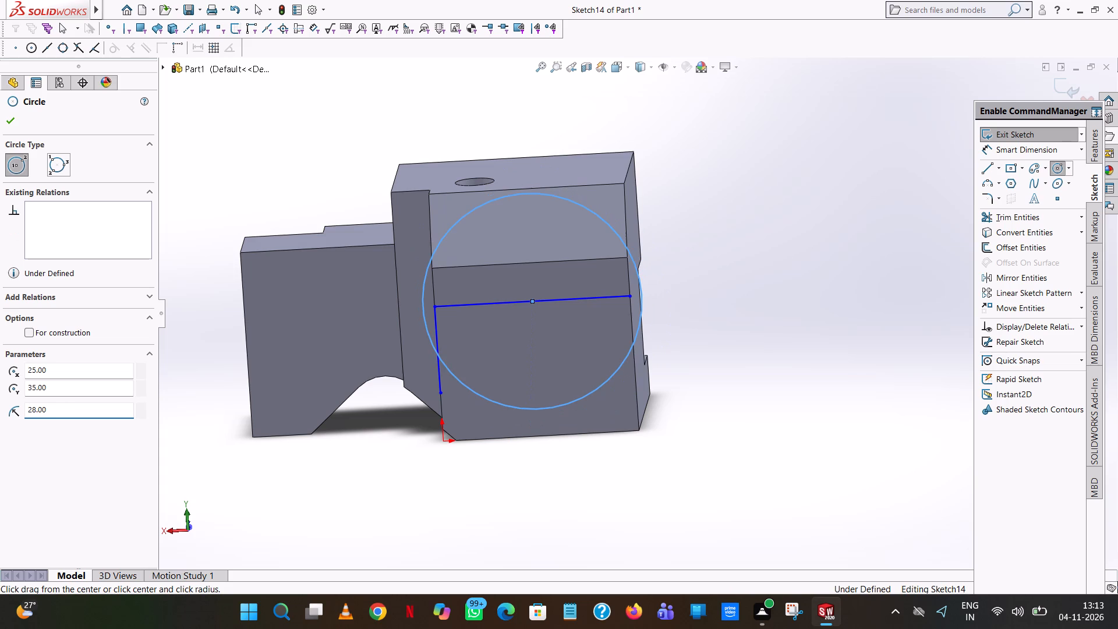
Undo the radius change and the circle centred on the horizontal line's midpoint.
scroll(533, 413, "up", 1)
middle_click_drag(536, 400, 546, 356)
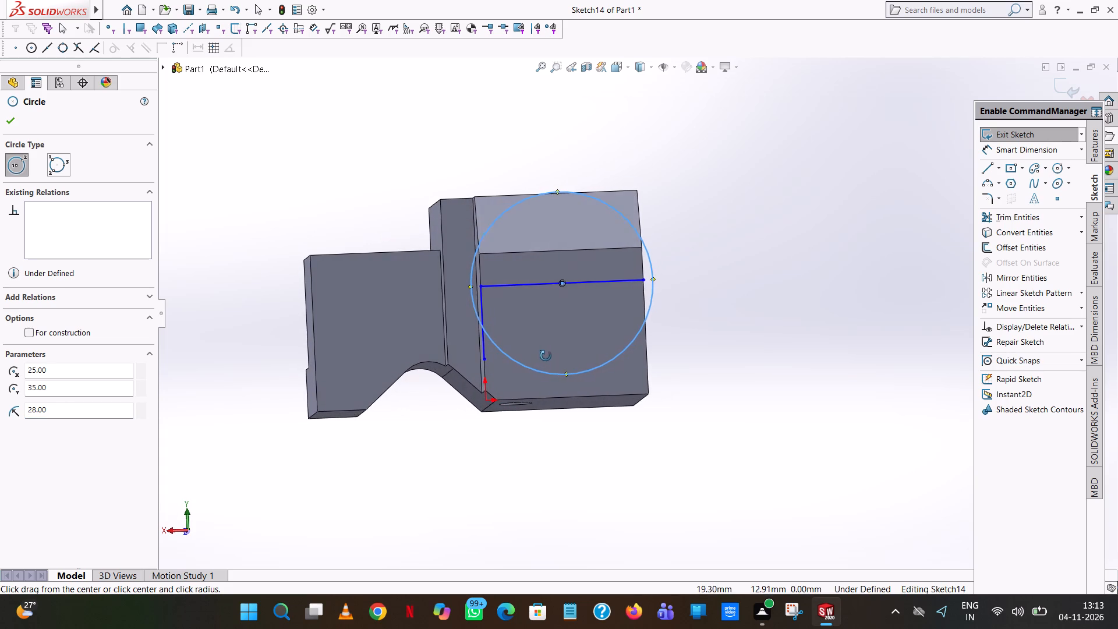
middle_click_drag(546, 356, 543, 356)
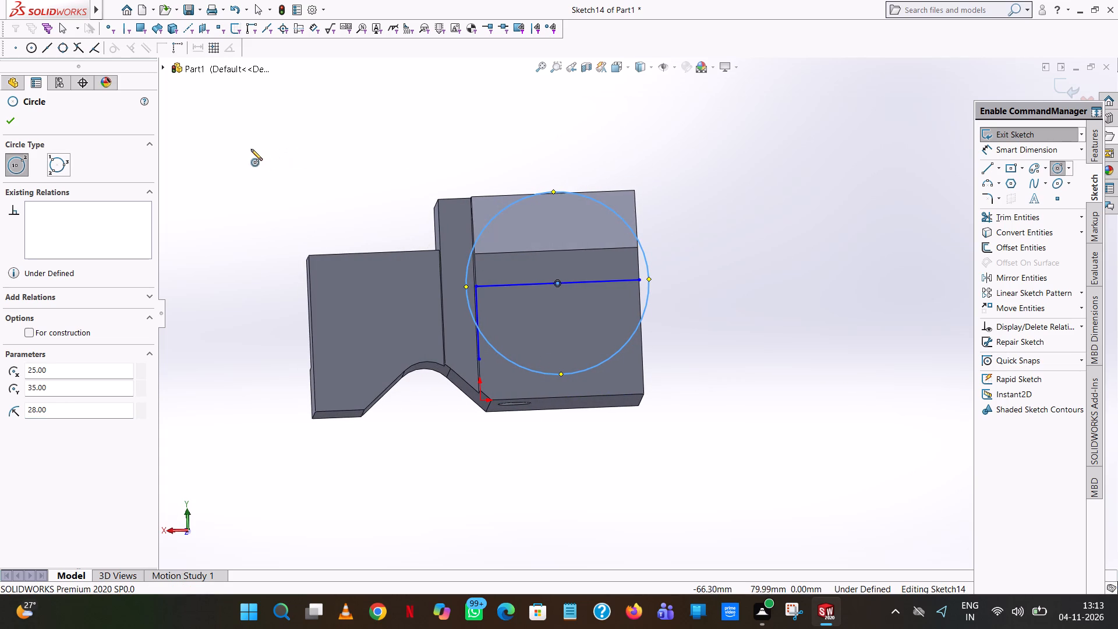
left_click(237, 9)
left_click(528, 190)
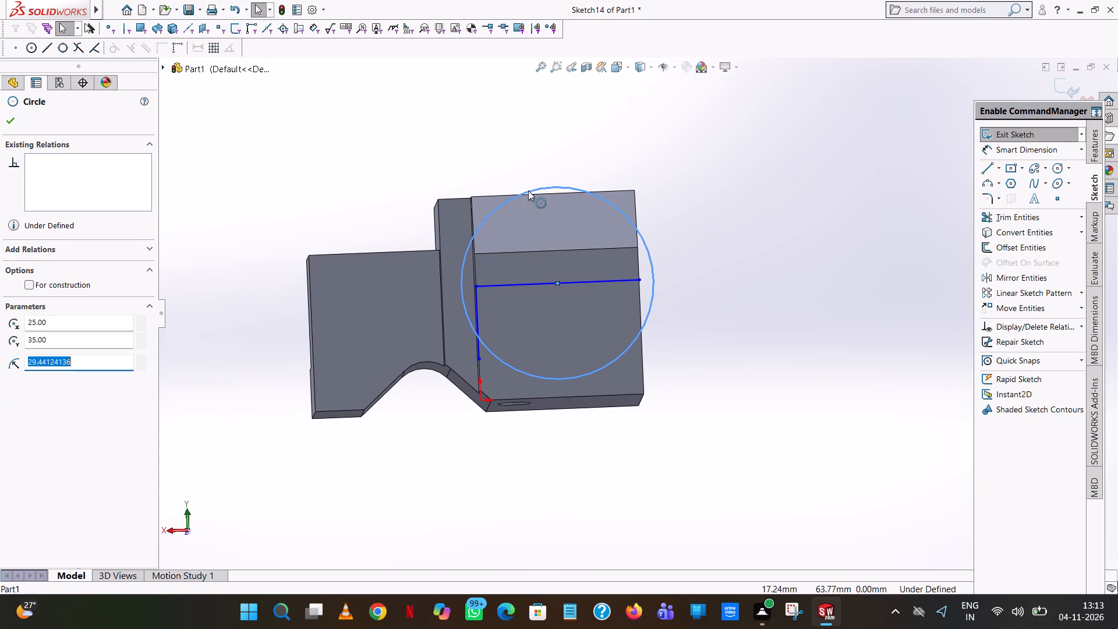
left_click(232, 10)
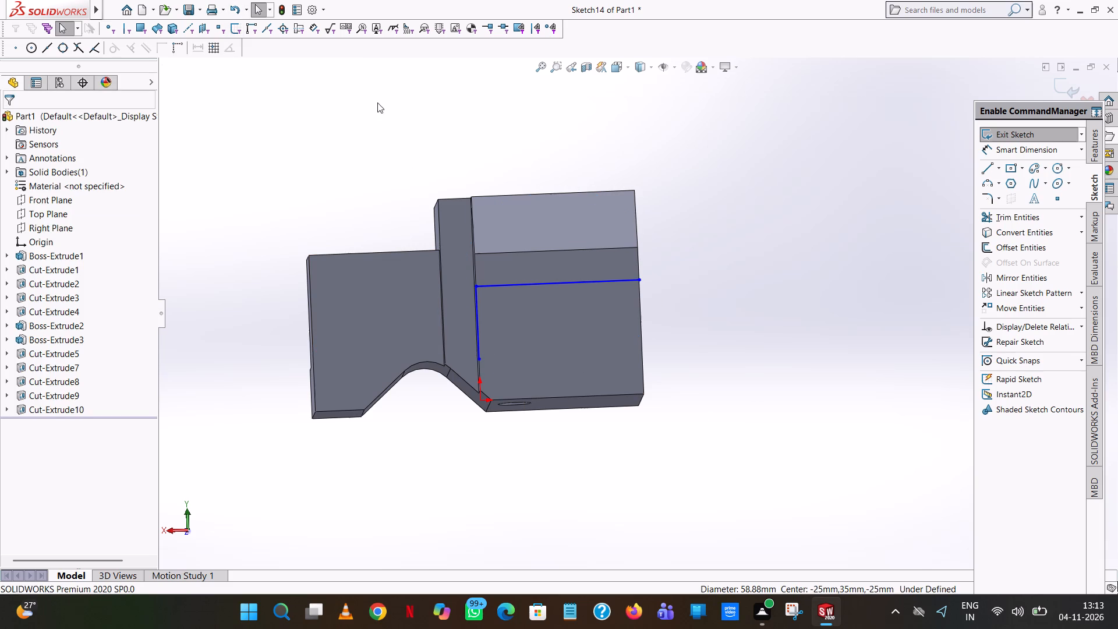
In the rear view, draw a 30 mm line along the block's bottom edge from its outer corner, then a 35 mm vertical line up from its end.
left_click(629, 71)
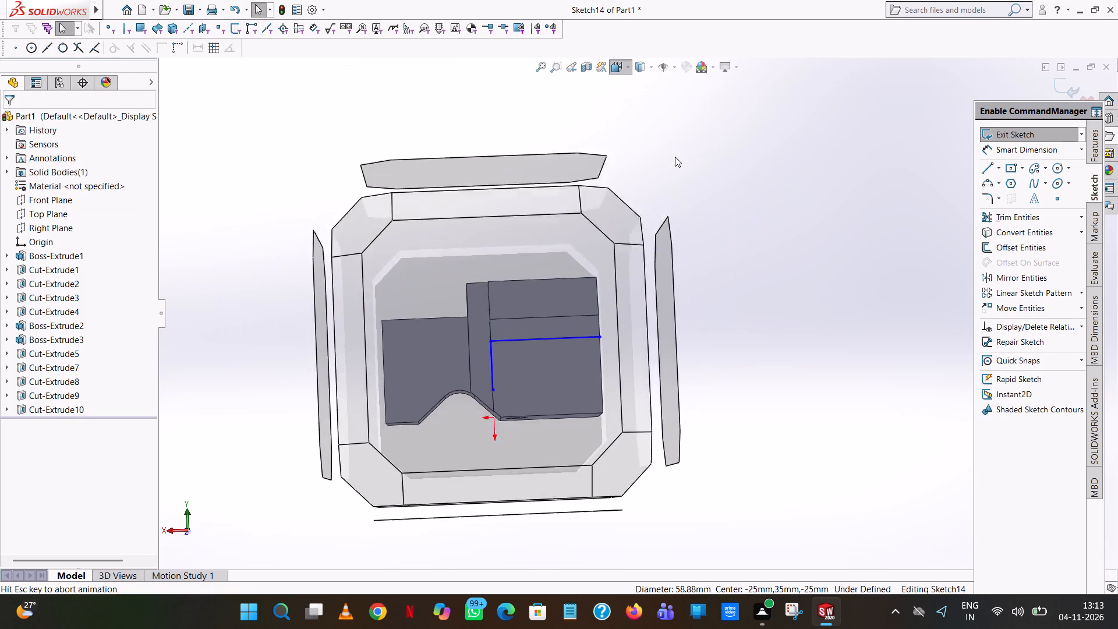
left_click(687, 133)
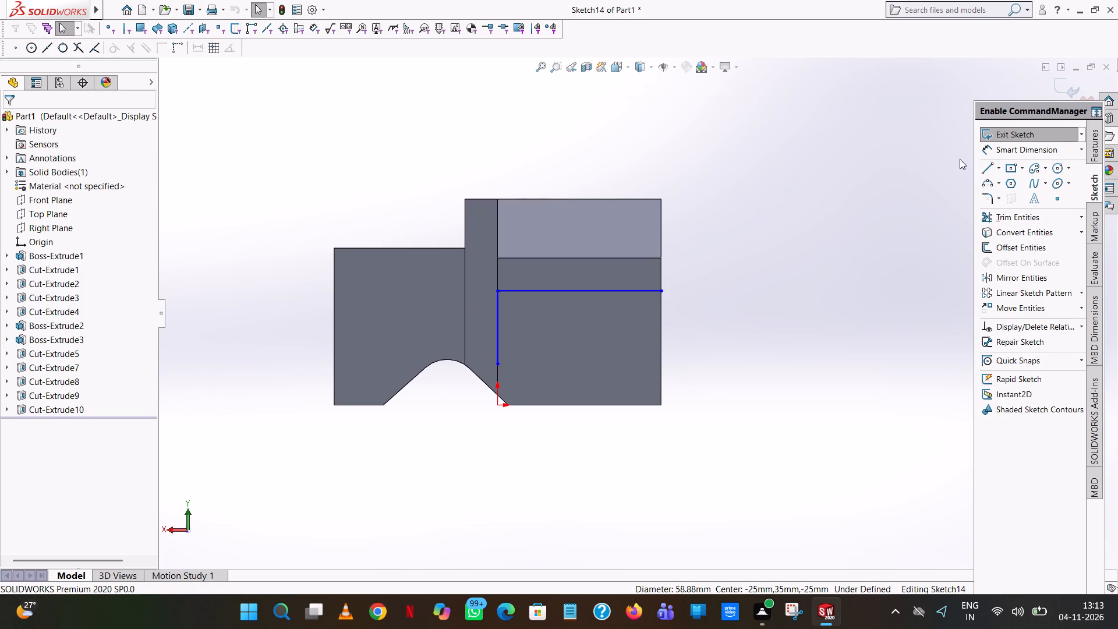
left_click(988, 165)
left_click(661, 405)
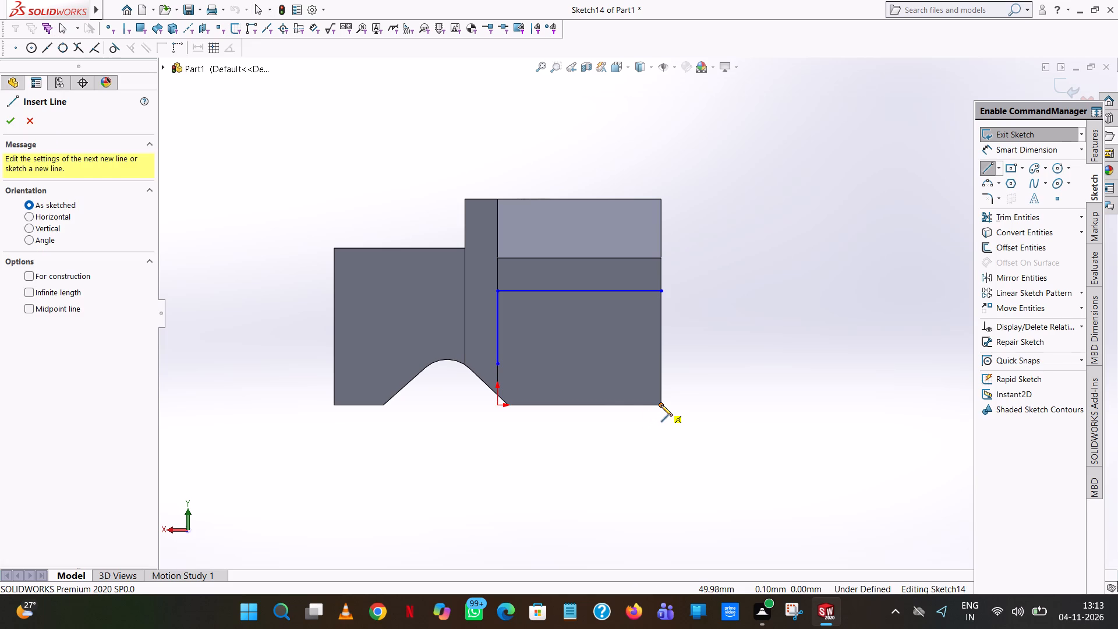
left_click(563, 405)
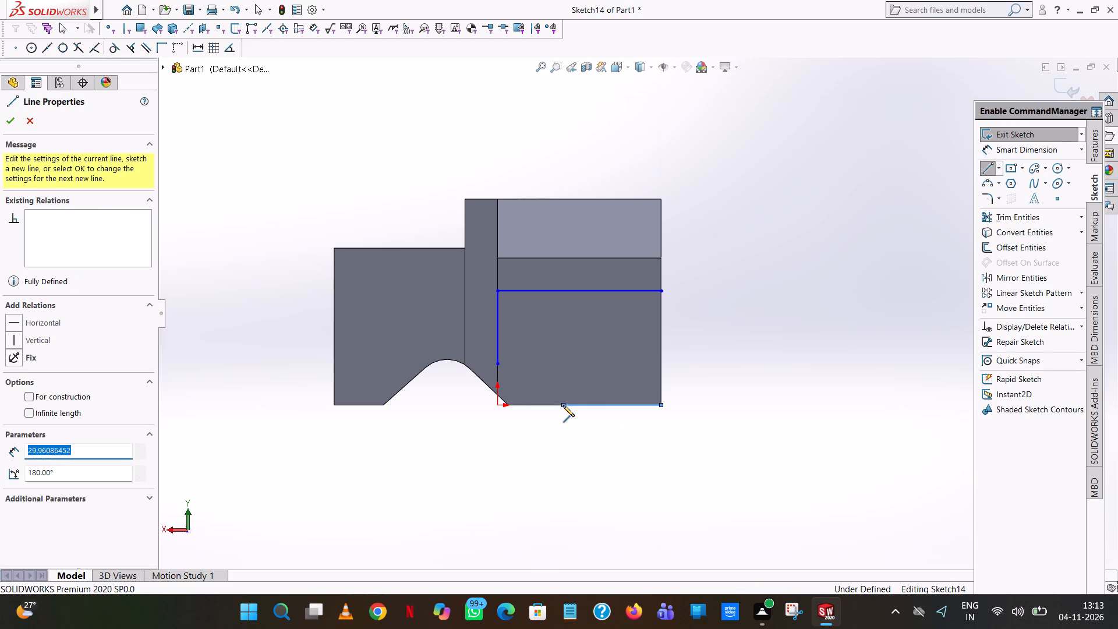
type("30")
key("Return")
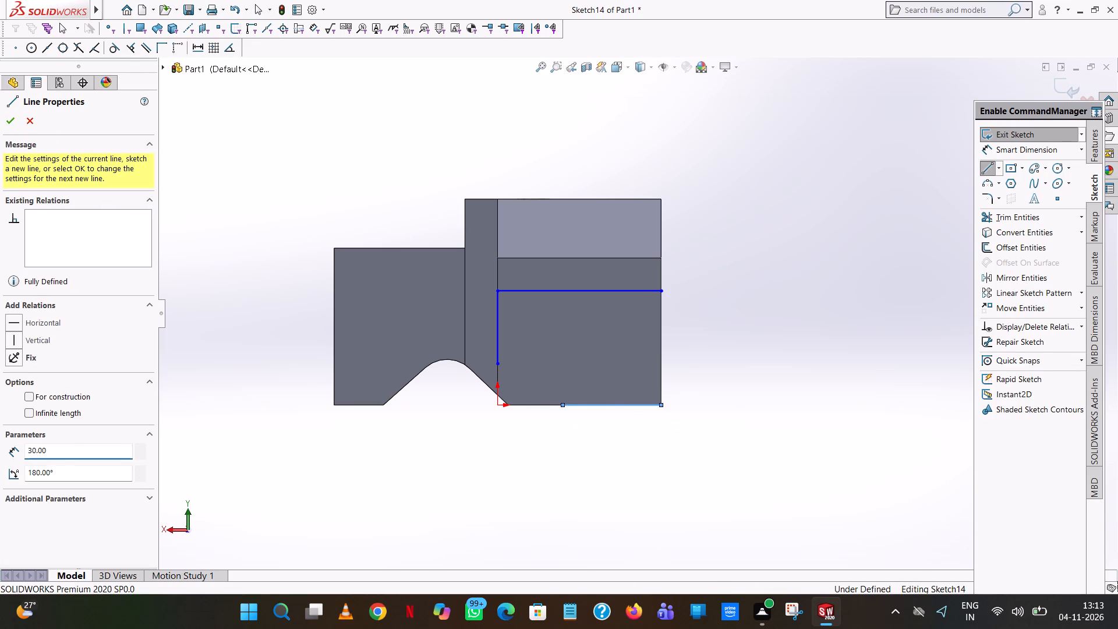
left_click(564, 324)
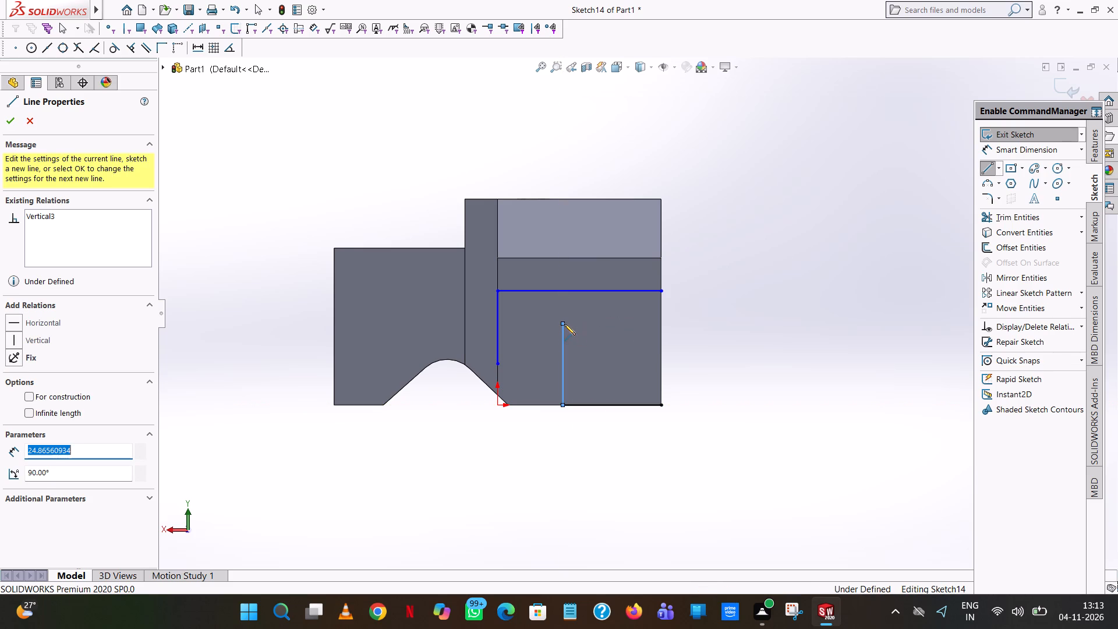
type("35")
key("Return")
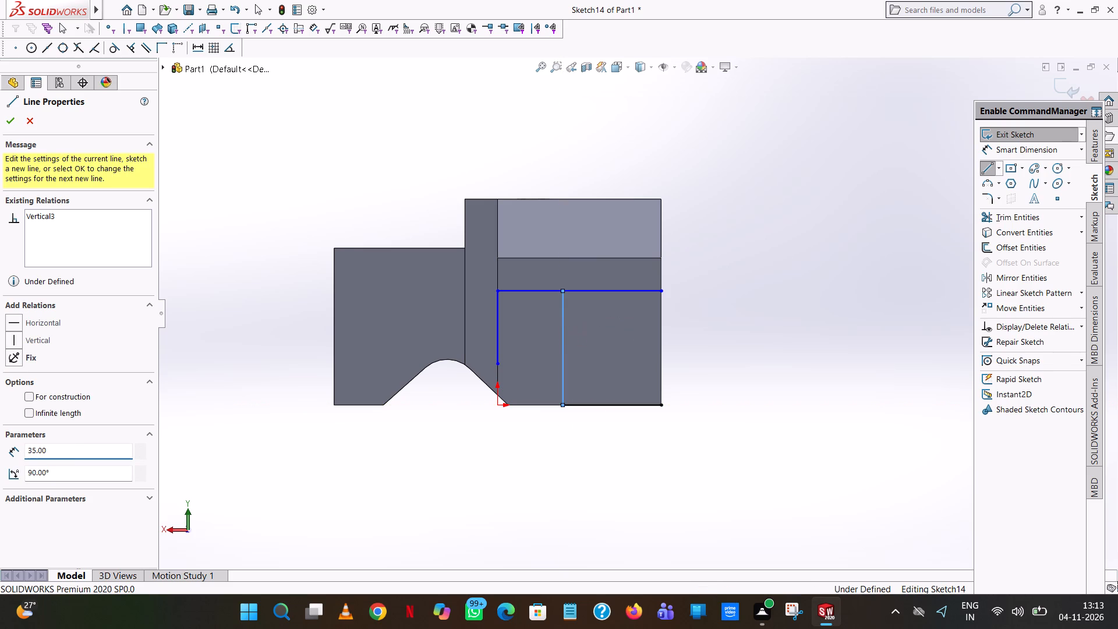
right_click(564, 324)
left_click(592, 334)
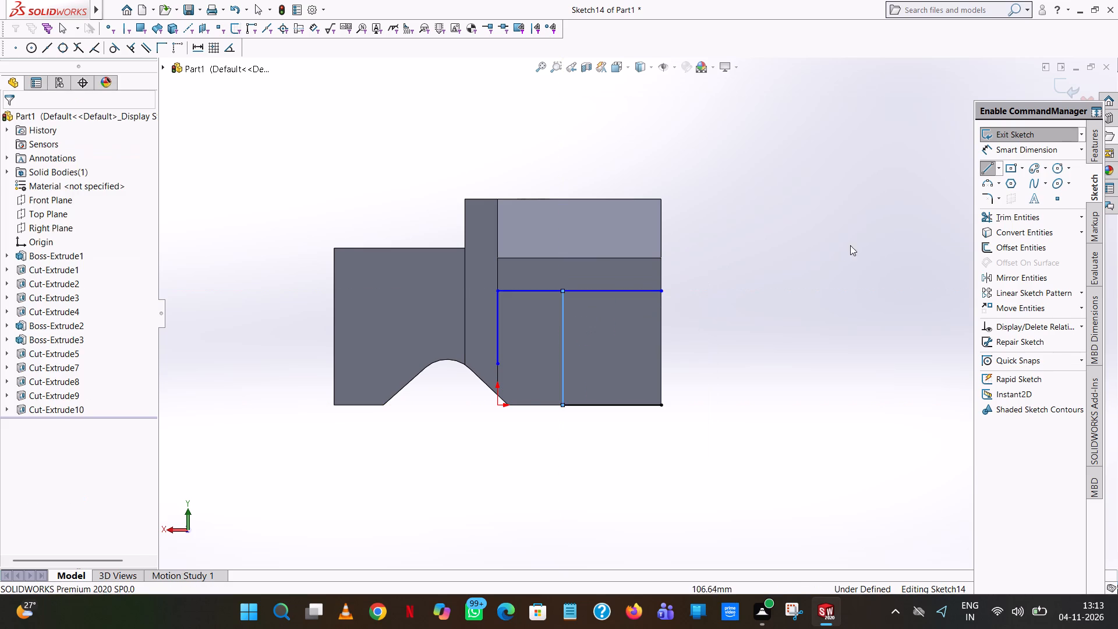
Sketch a circle of radius 28 mm centred on the upper end of the 35 mm vertical line.
left_click(1055, 164)
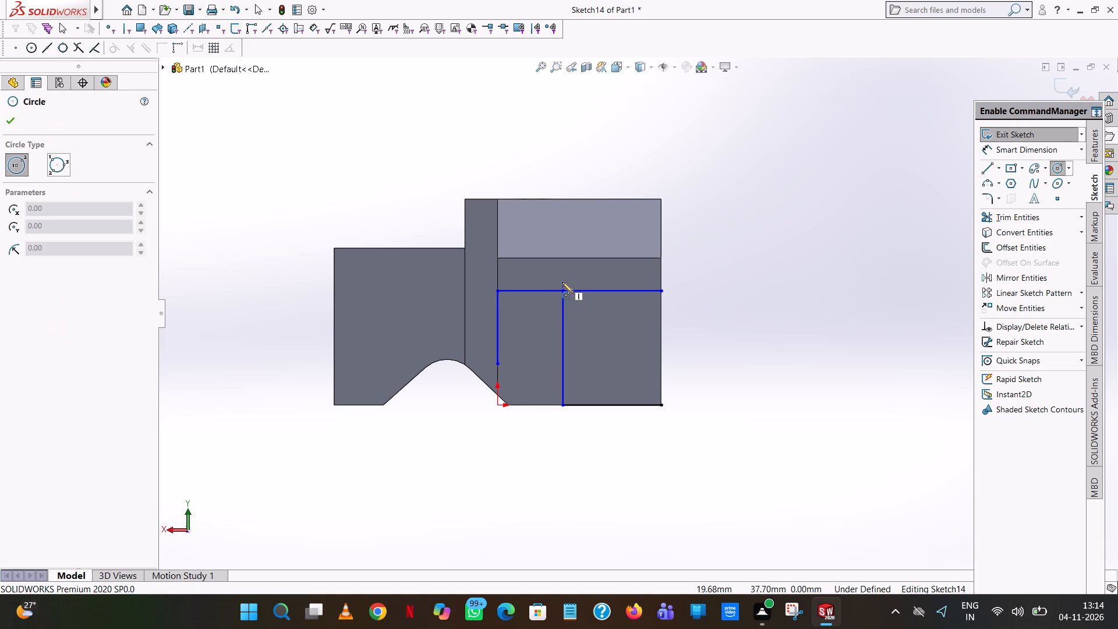
left_click(562, 291)
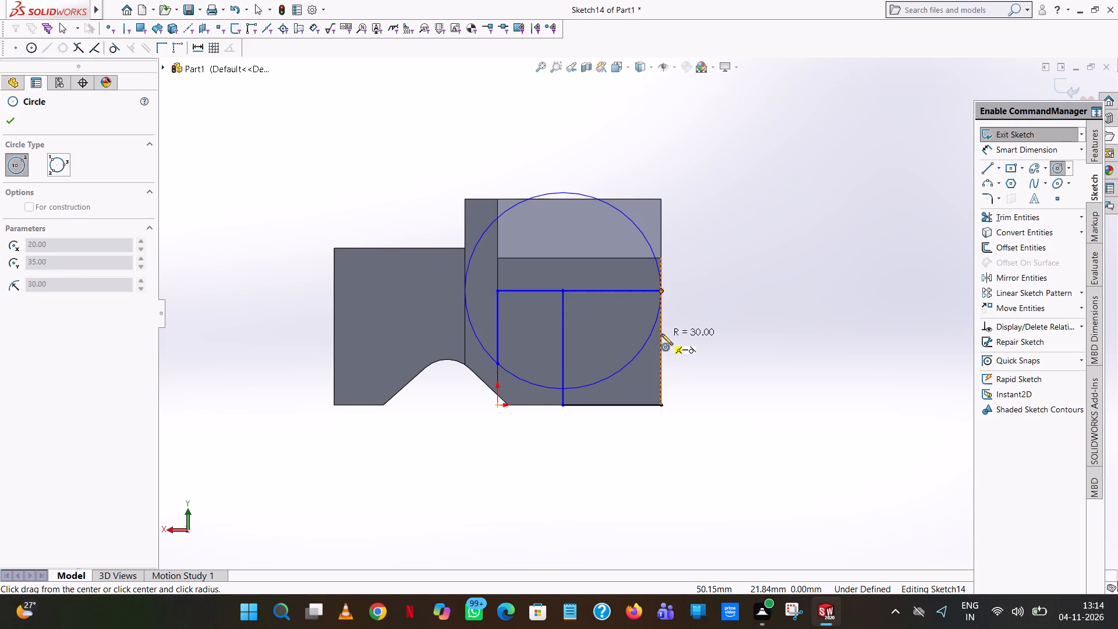
left_click(635, 376)
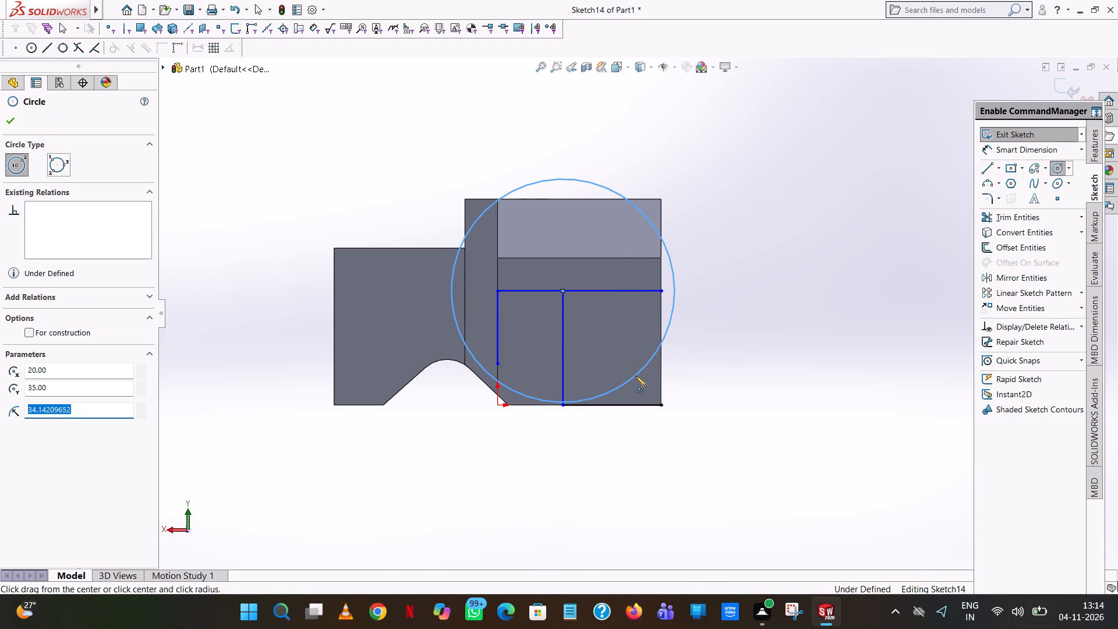
type("28")
key("Return")
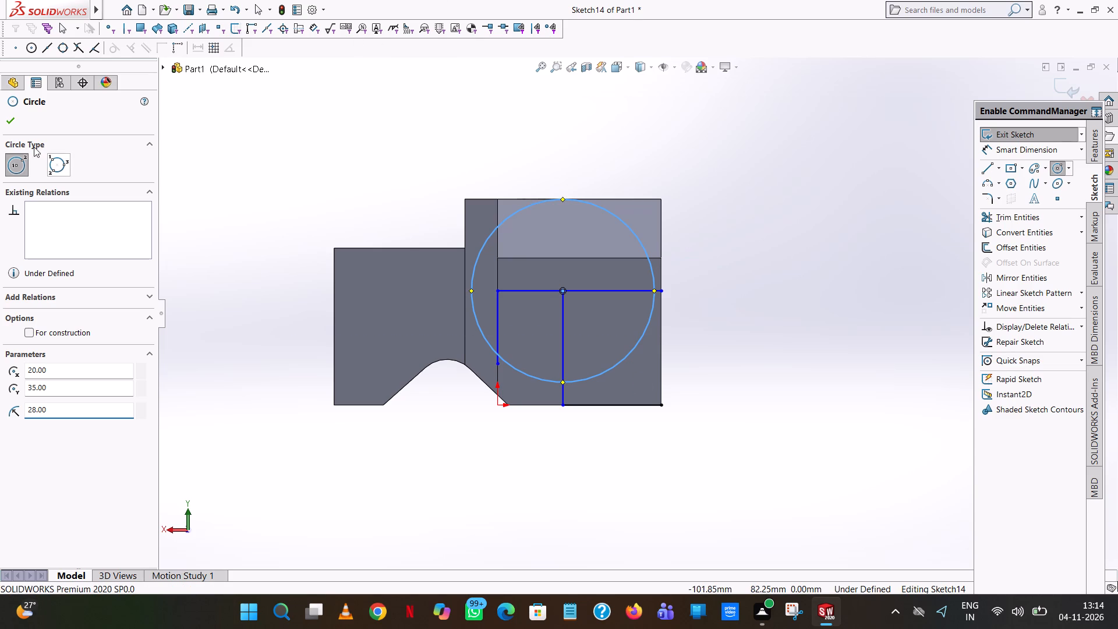
left_click(18, 126)
left_click(805, 199)
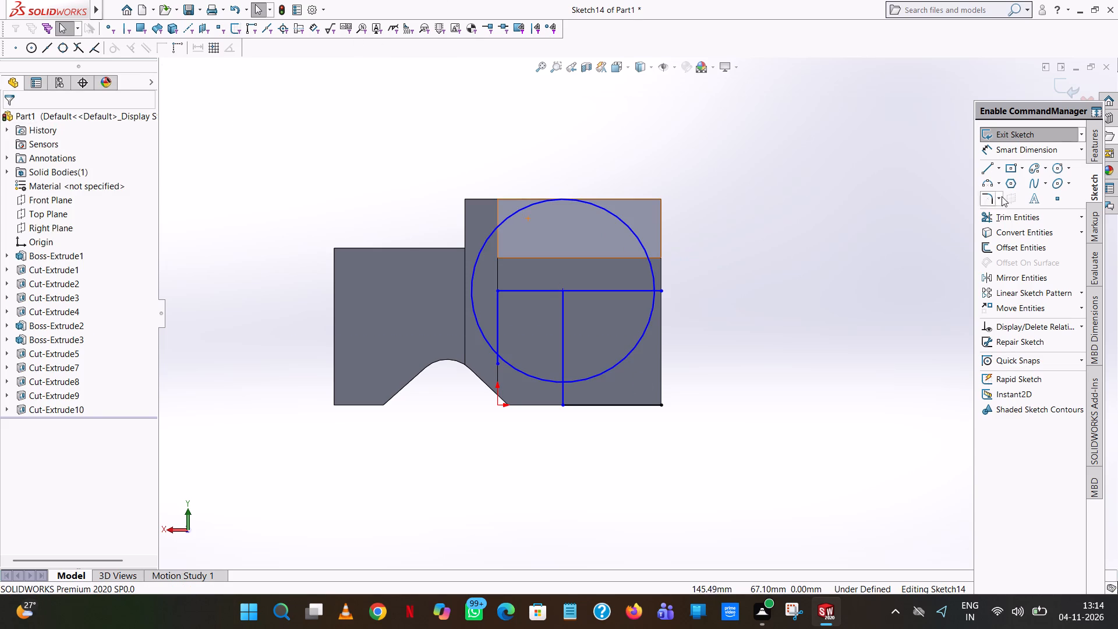
Trim away the vertical, bottom and side helper lines and the part of the horizontal line inside the circle.
left_click(1013, 215)
left_click(560, 309)
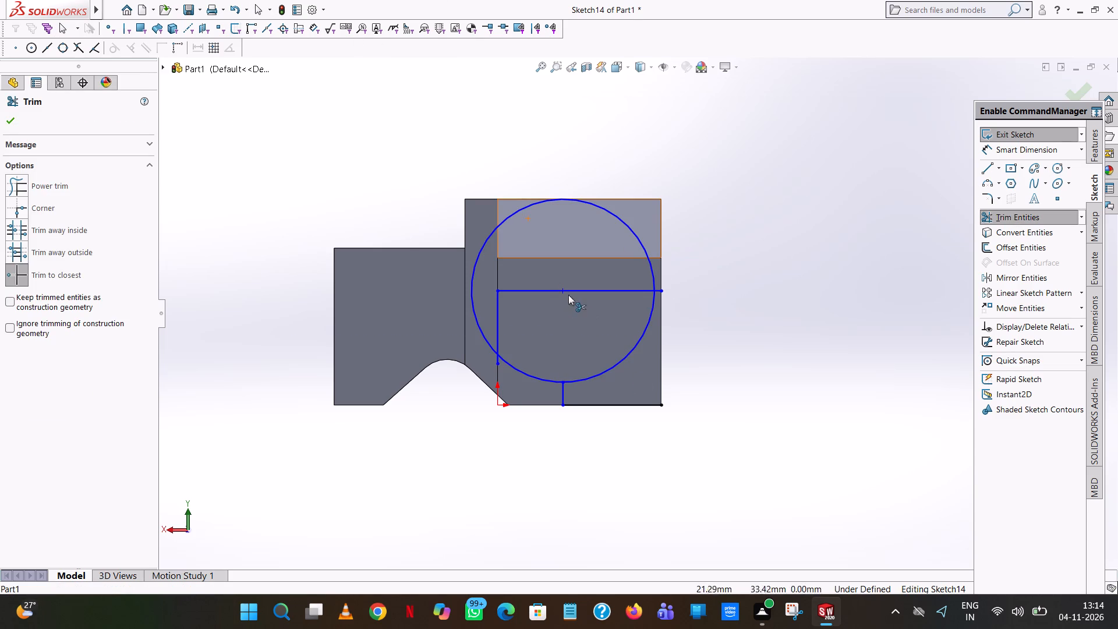
left_click(571, 291)
left_click(503, 306)
left_click(497, 305)
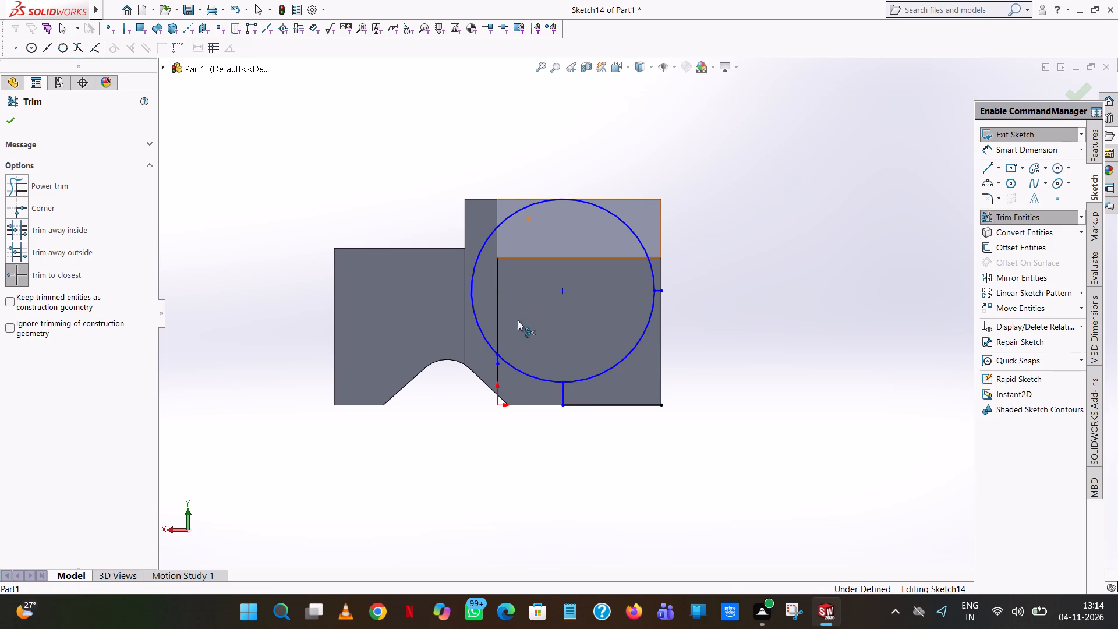
left_click(561, 397)
left_click(582, 405)
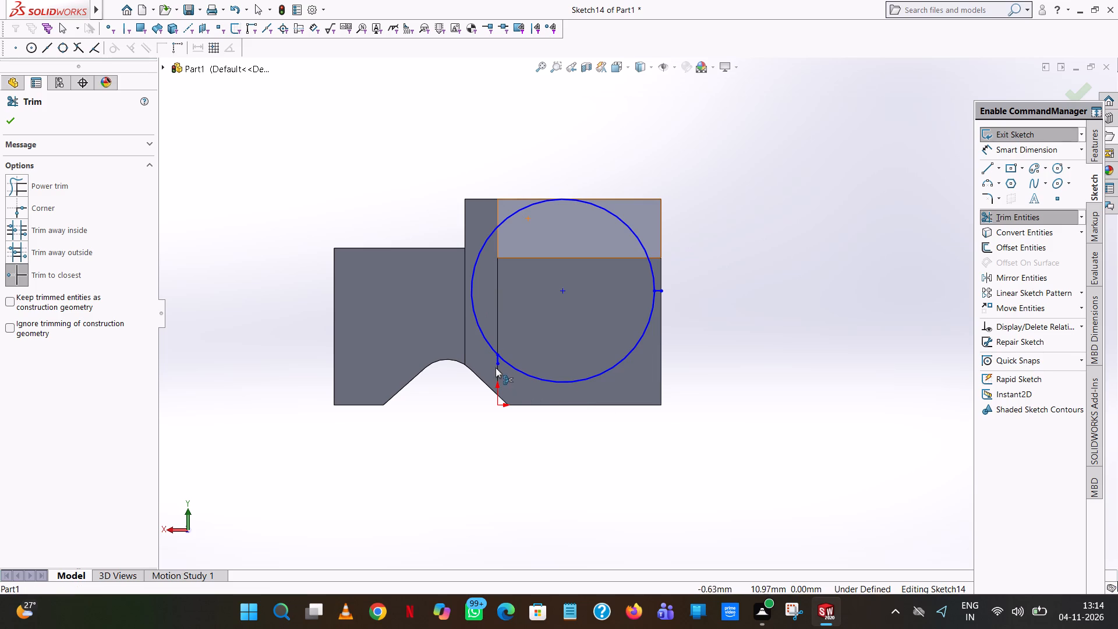
left_click(496, 366)
left_click(5, 116)
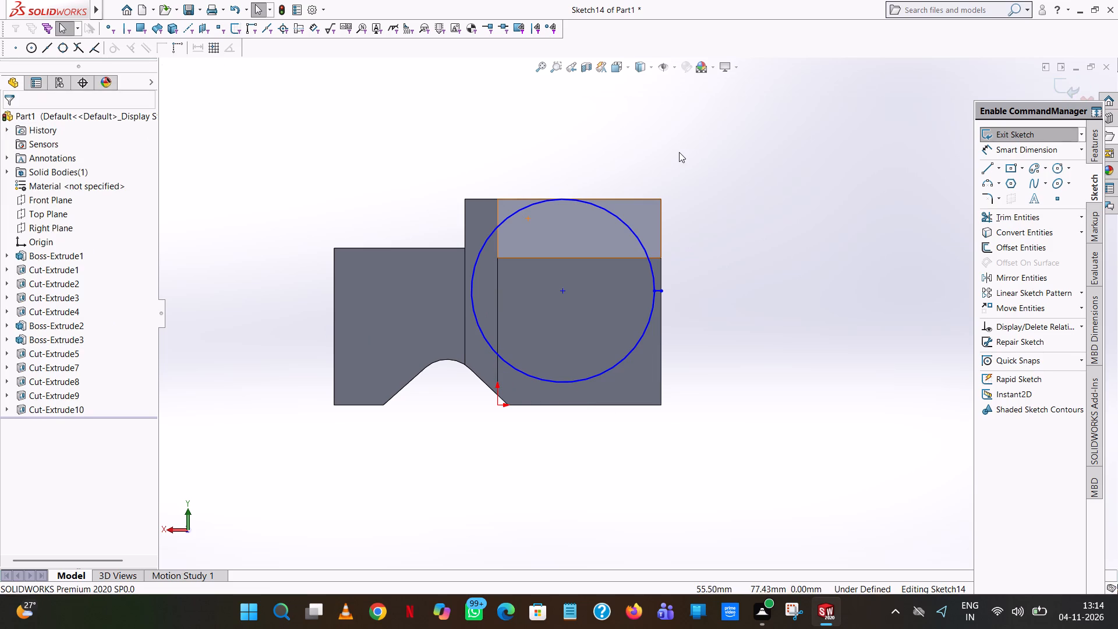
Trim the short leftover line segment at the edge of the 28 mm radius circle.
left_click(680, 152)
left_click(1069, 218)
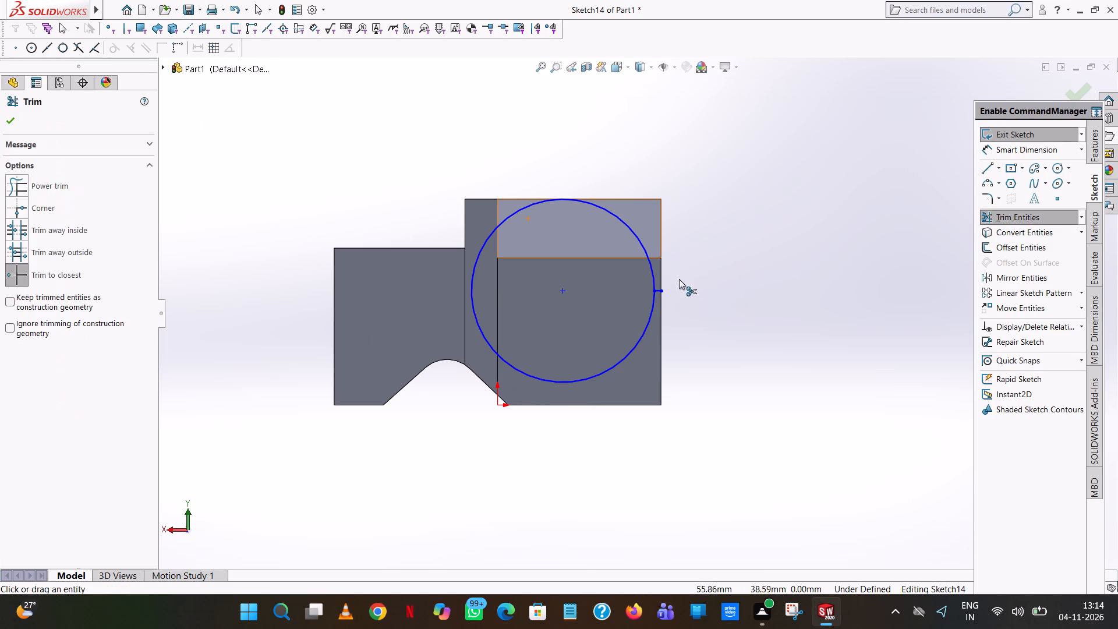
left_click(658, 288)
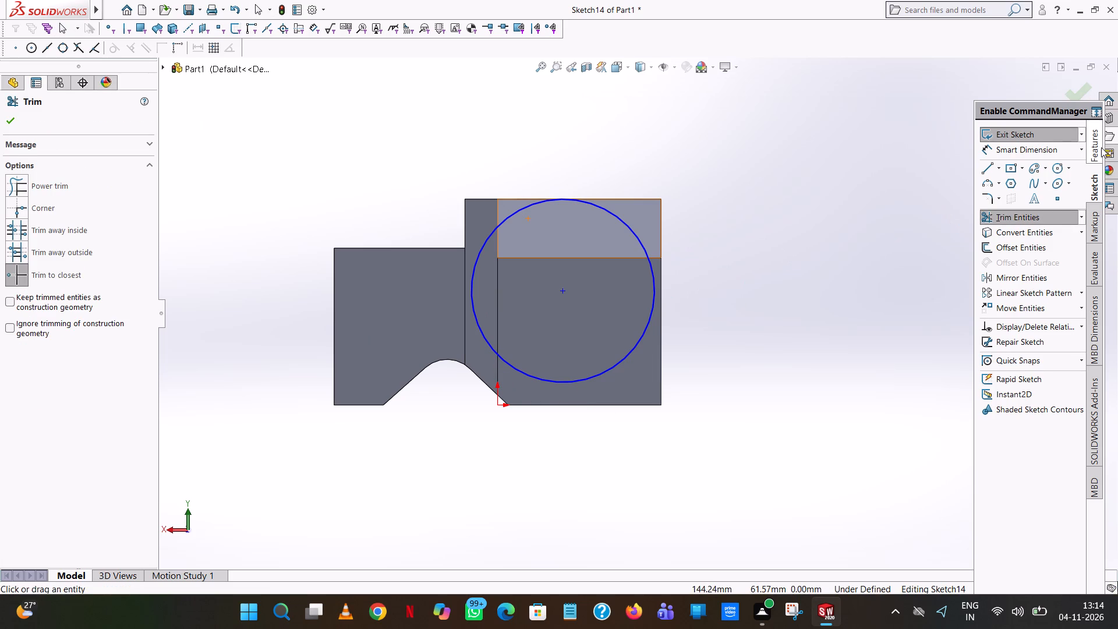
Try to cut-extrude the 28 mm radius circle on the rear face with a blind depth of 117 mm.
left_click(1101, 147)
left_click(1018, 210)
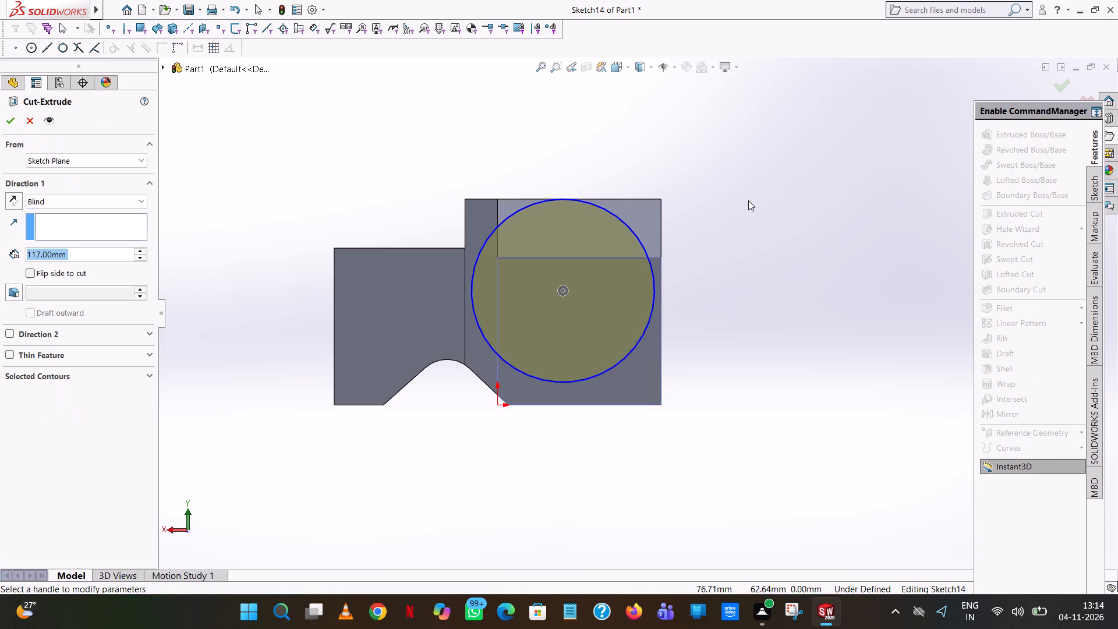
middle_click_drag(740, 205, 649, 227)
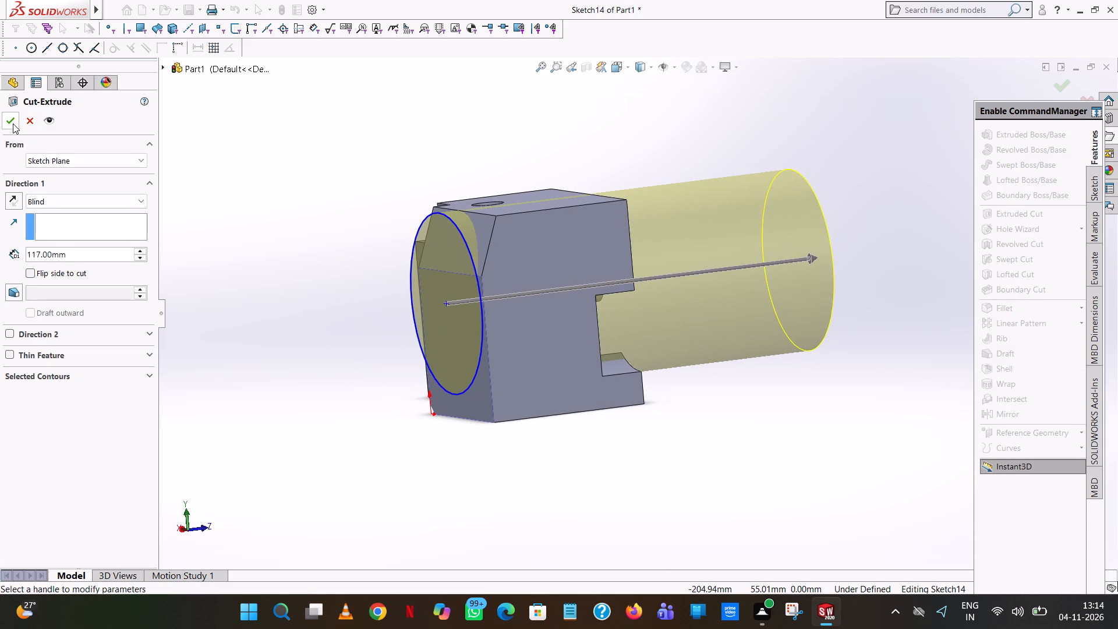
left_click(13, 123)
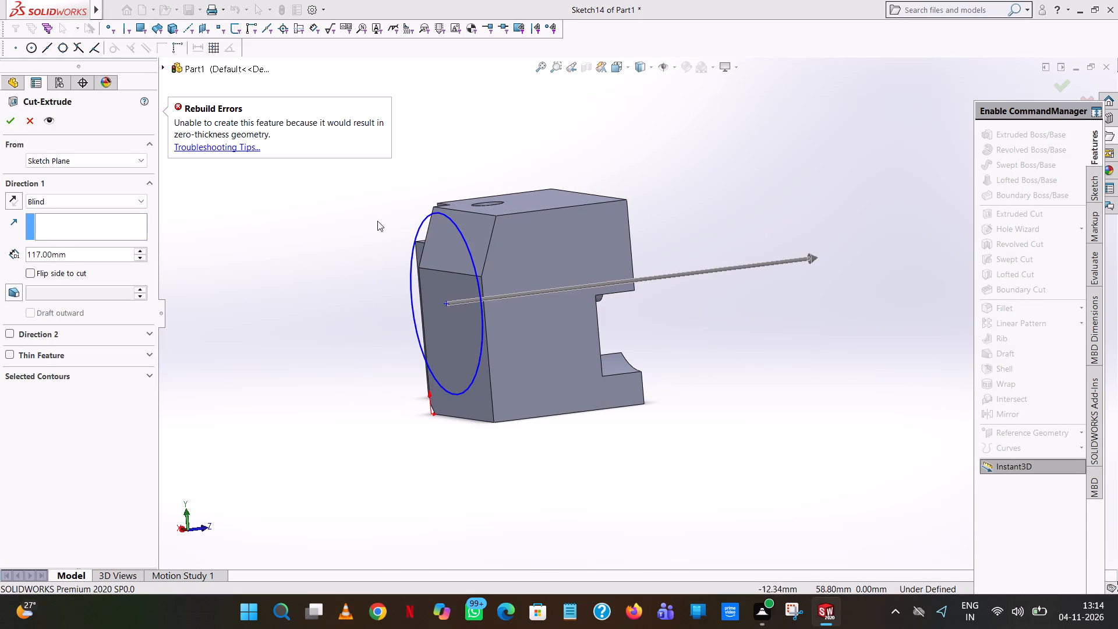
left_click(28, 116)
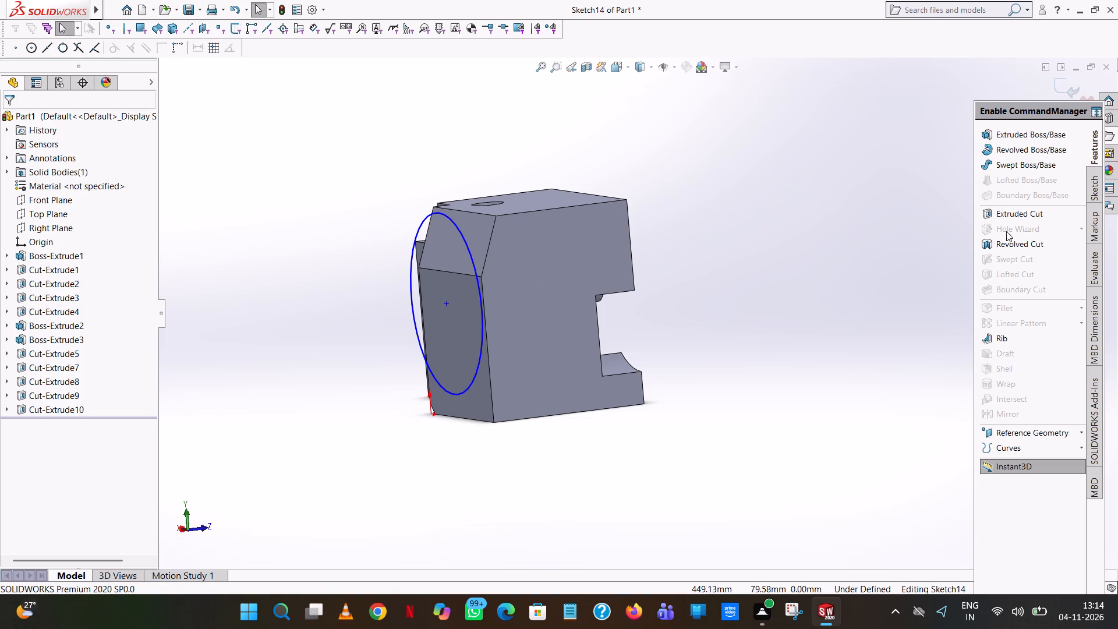
Trim away the 28 mm radius circle and exit the emptied rear-face sketch.
left_click(1096, 181)
left_click(1028, 215)
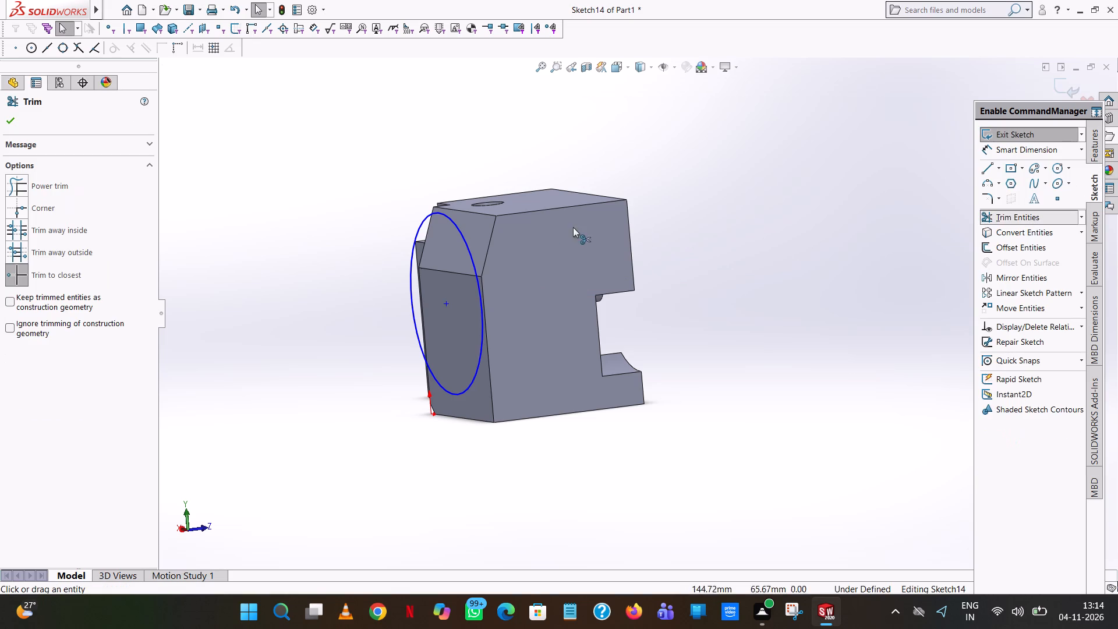
left_click(460, 235)
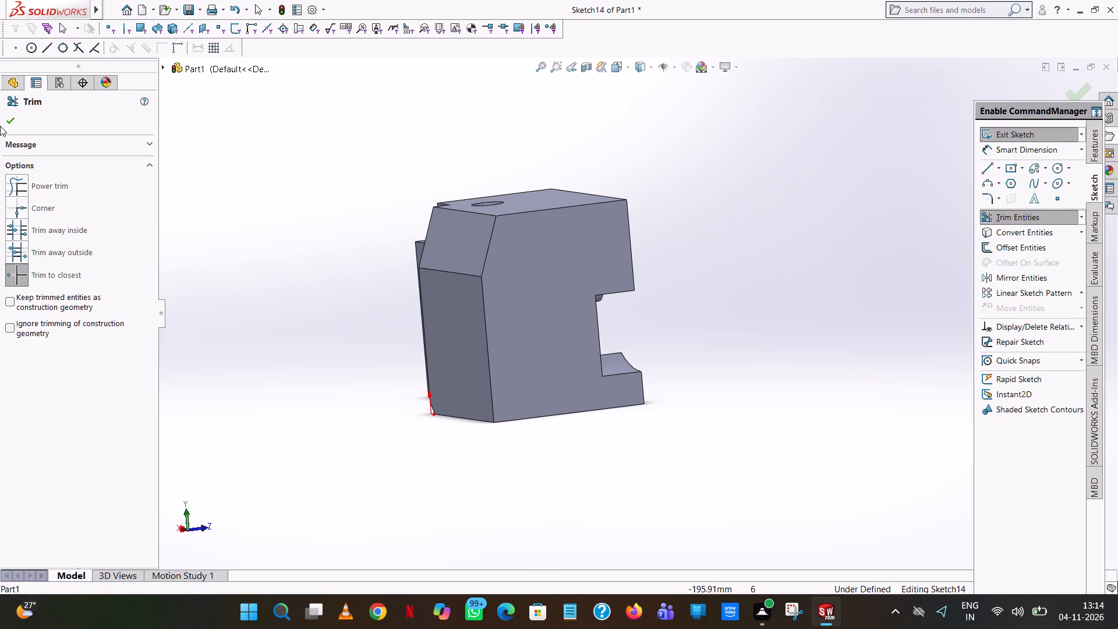
left_click(6, 111)
left_click(16, 122)
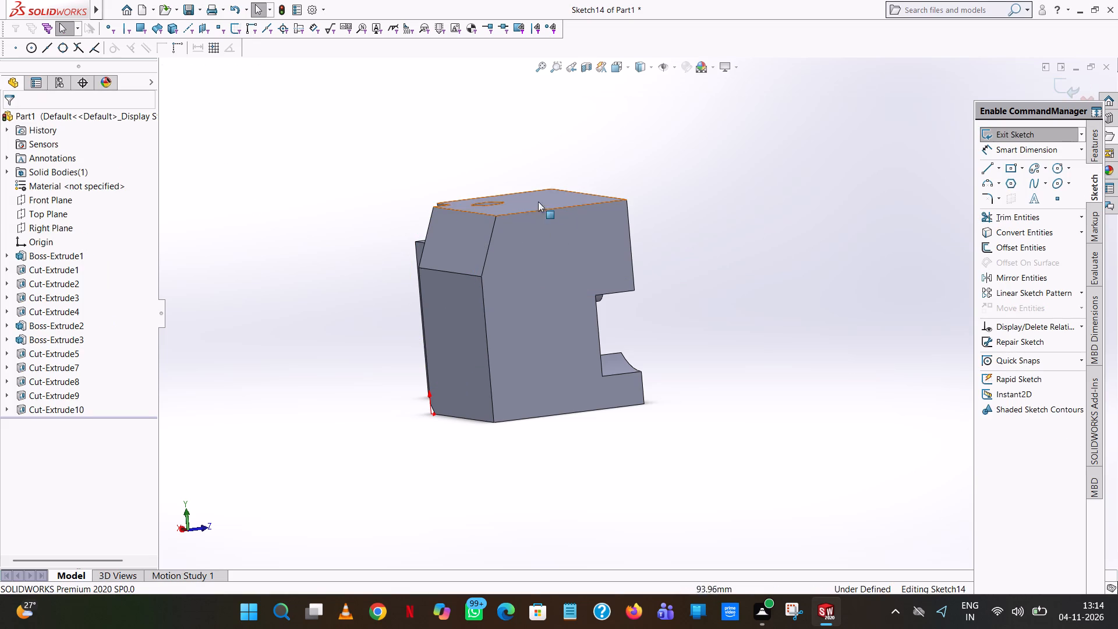
middle_click_drag(650, 238, 598, 354)
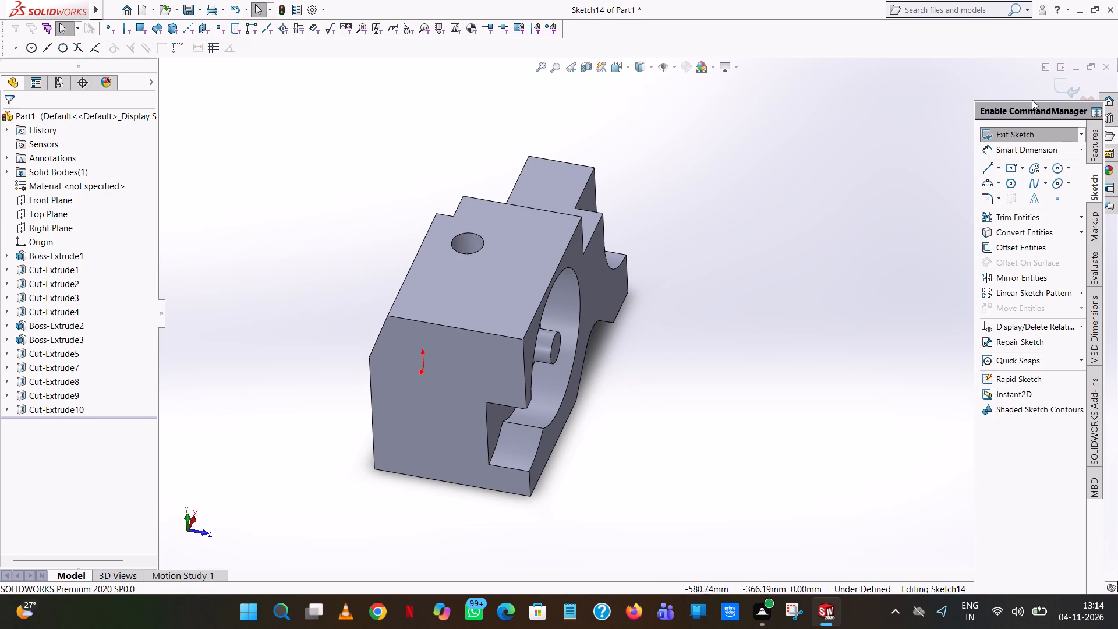
left_click(1017, 134)
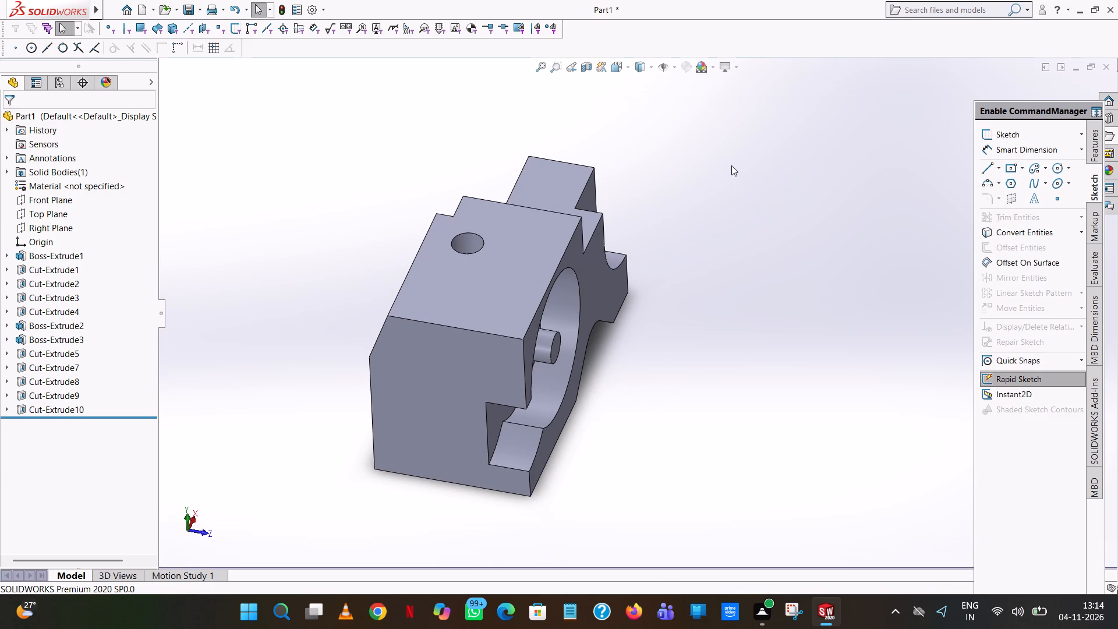
Examine the block from several sides, looking closely at the circular recess and stepped boss on the front face.
middle_click_drag(752, 146, 765, 122)
scroll(763, 124, "up", 1)
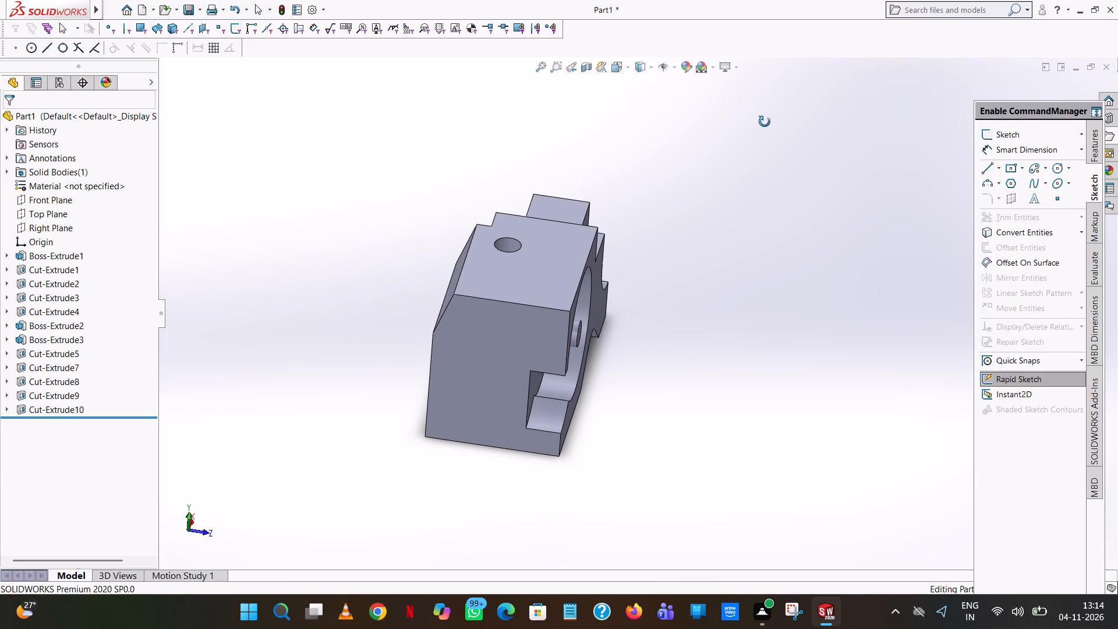
middle_click_drag(765, 122, 762, 22)
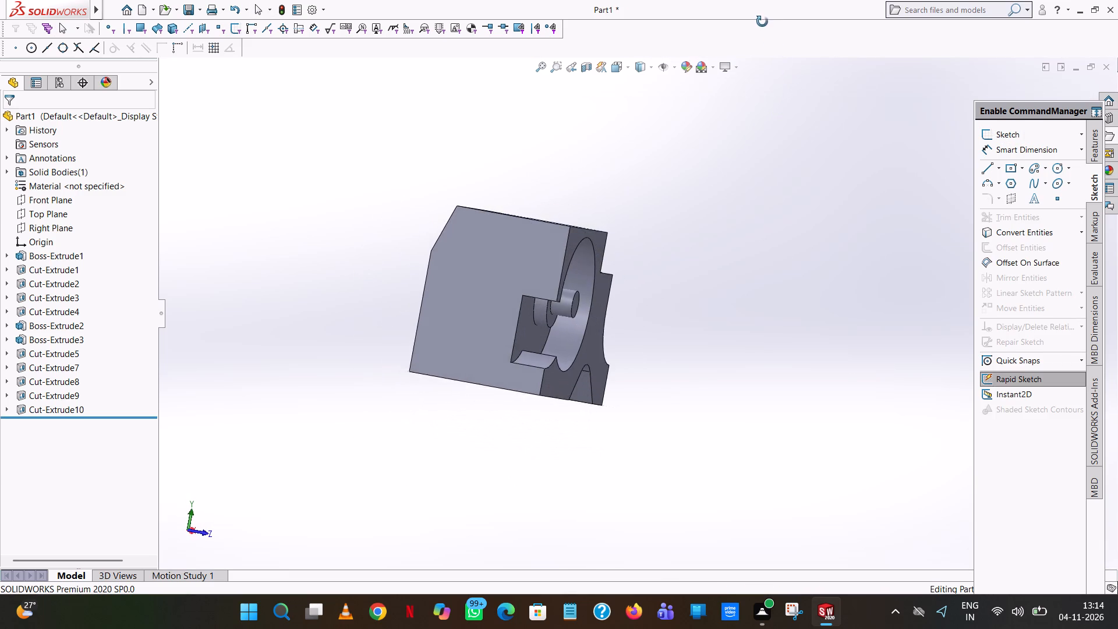
middle_click_drag(762, 22, 619, 36)
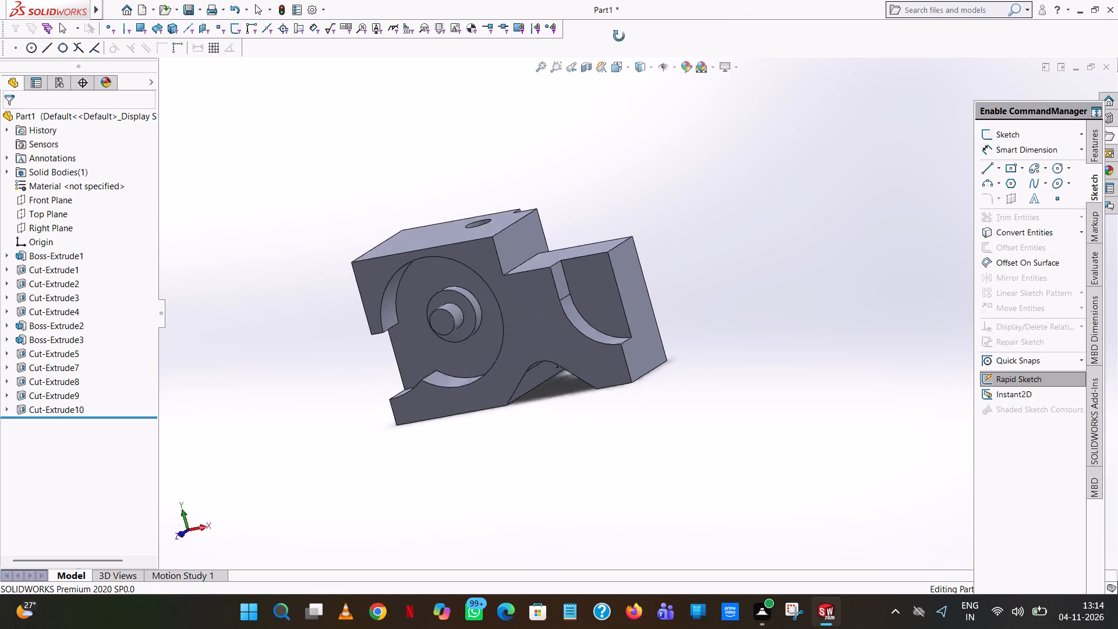
middle_click_drag(619, 36, 648, 0)
scroll(612, 139, "up", 1)
scroll(549, 301, "down", 4)
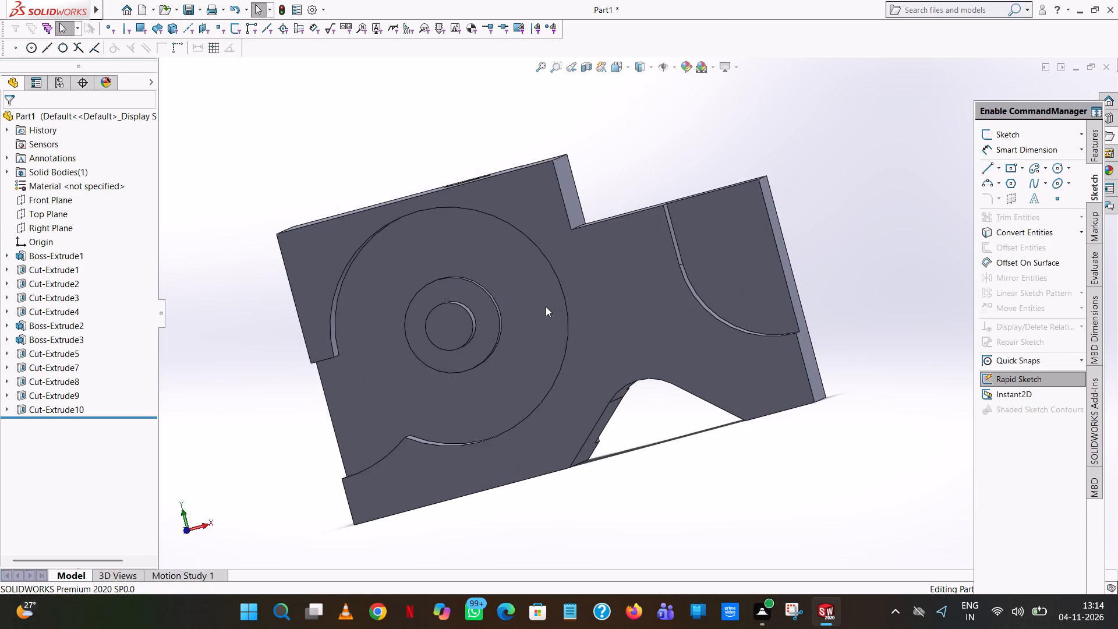
middle_click_drag(546, 308, 549, 259)
scroll(582, 301, "up", 1)
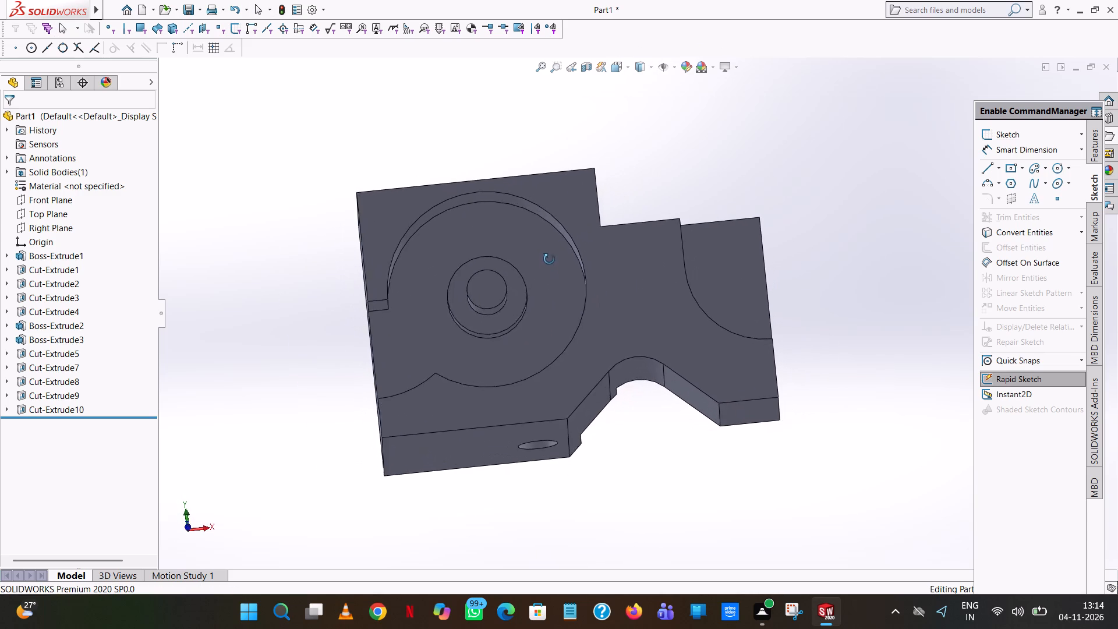
middle_click_drag(549, 259, 542, 292)
scroll(542, 292, "up", 1)
scroll(528, 295, "down", 5)
middle_click_drag(529, 291, 557, 268)
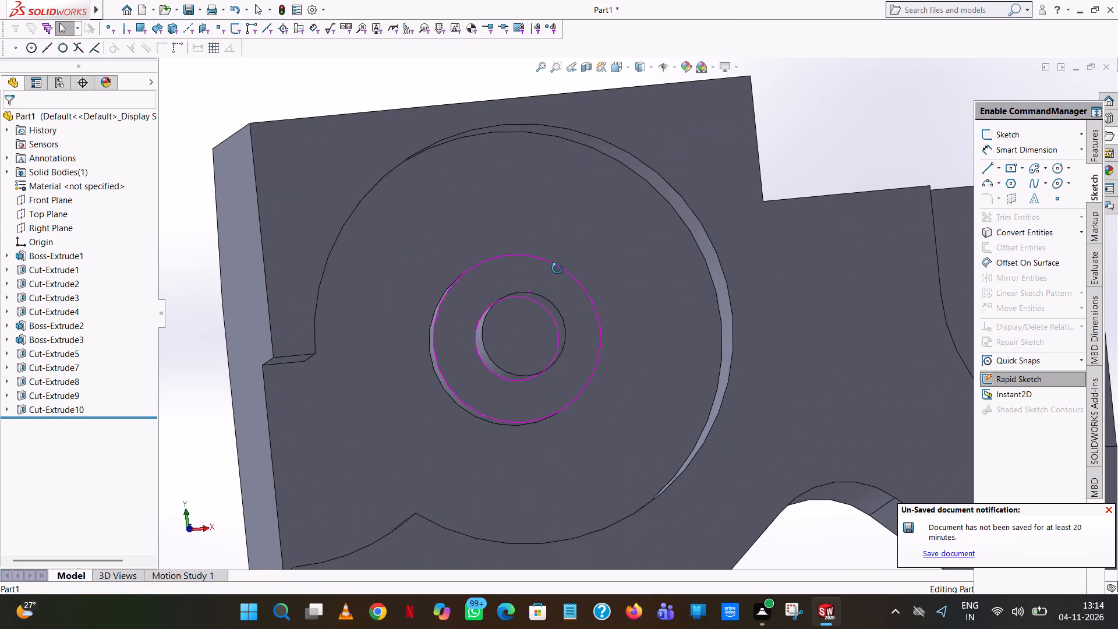
middle_click_drag(557, 268, 563, 265)
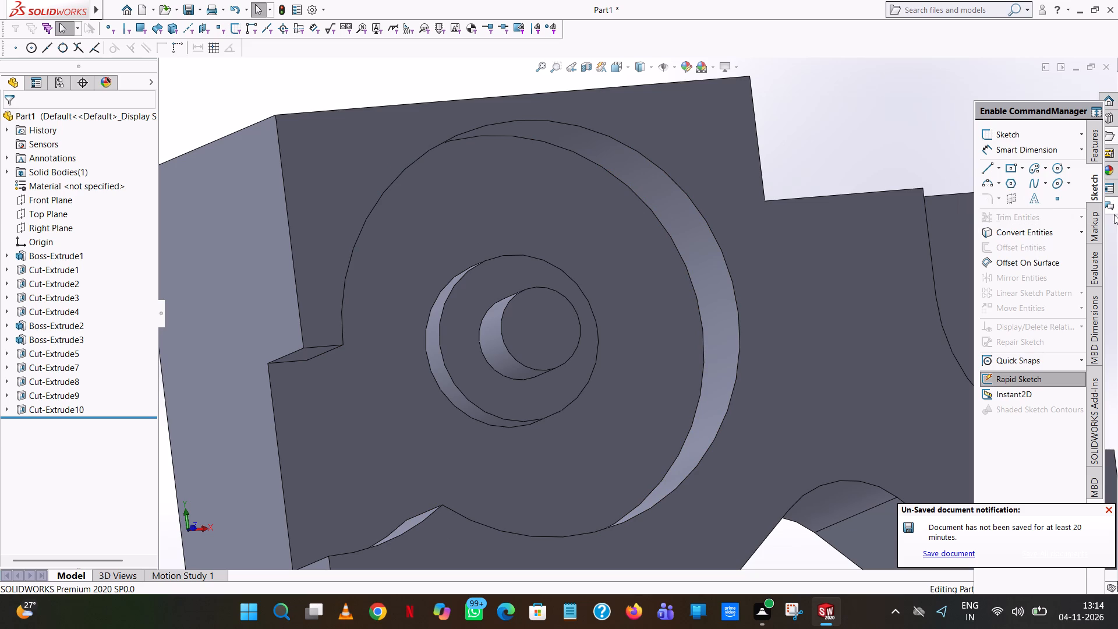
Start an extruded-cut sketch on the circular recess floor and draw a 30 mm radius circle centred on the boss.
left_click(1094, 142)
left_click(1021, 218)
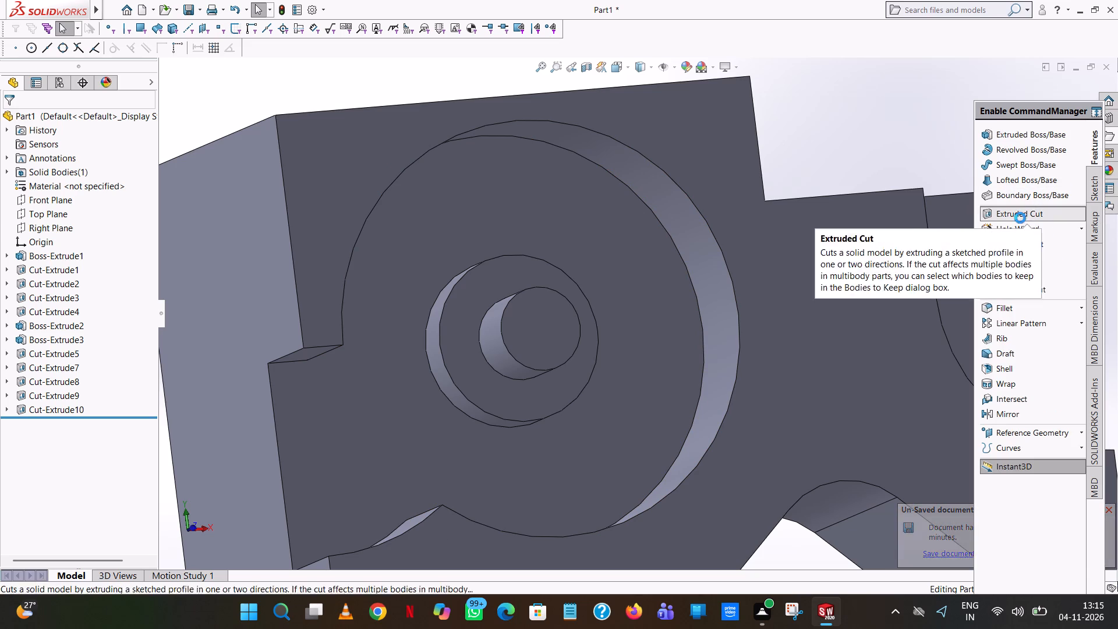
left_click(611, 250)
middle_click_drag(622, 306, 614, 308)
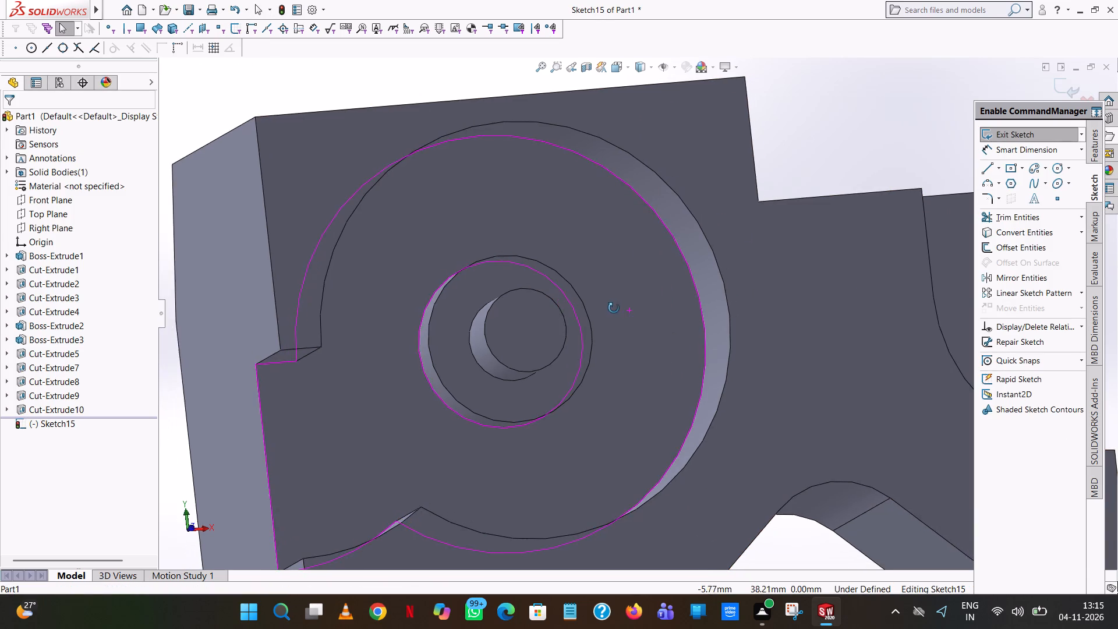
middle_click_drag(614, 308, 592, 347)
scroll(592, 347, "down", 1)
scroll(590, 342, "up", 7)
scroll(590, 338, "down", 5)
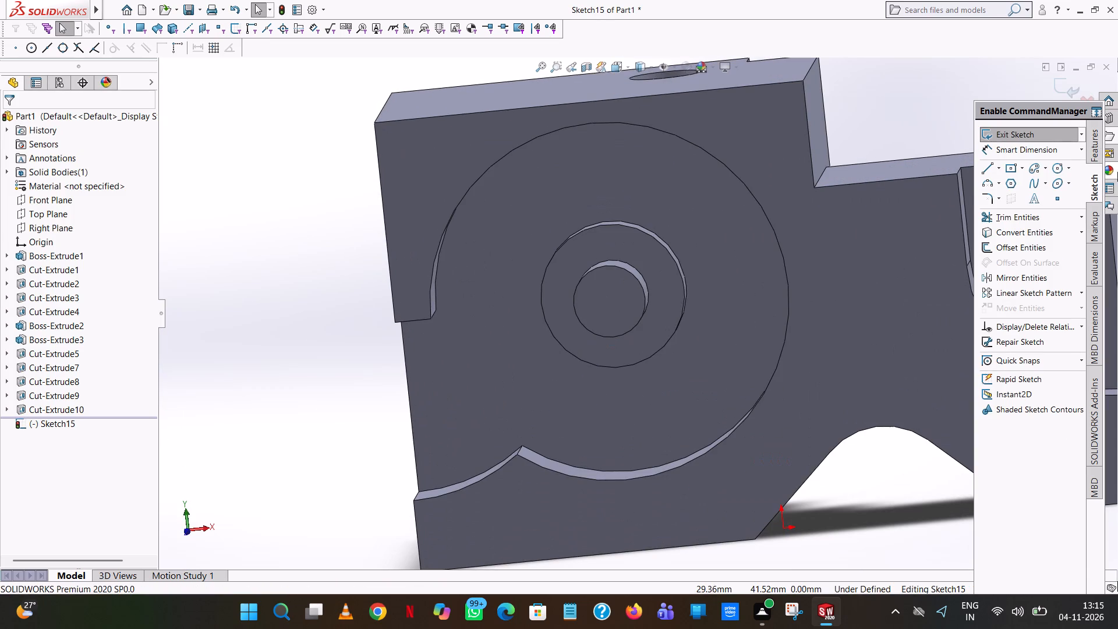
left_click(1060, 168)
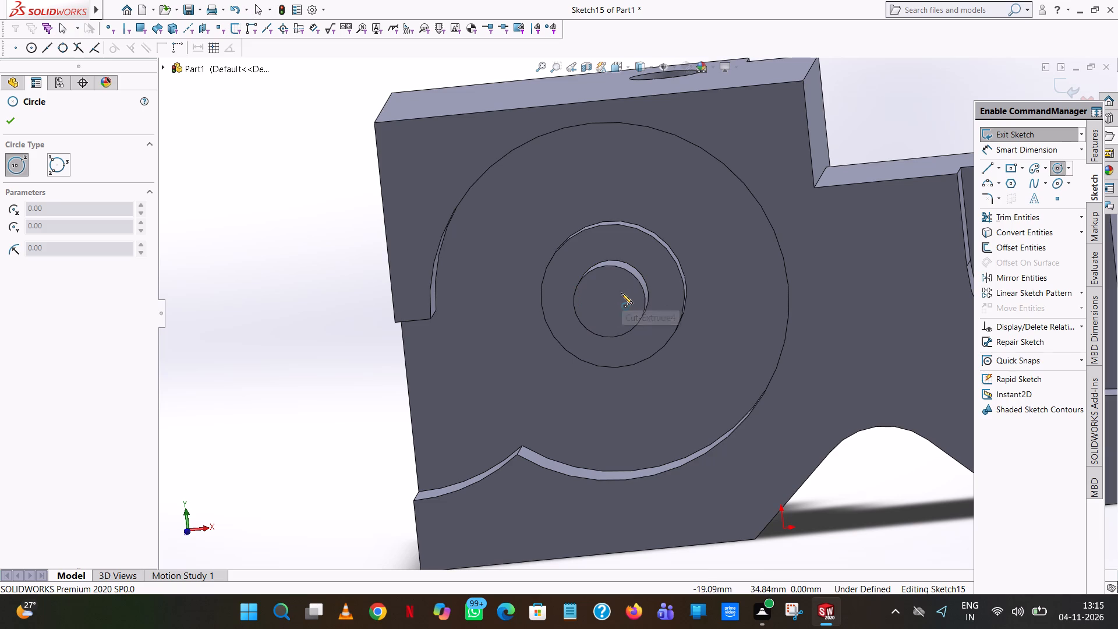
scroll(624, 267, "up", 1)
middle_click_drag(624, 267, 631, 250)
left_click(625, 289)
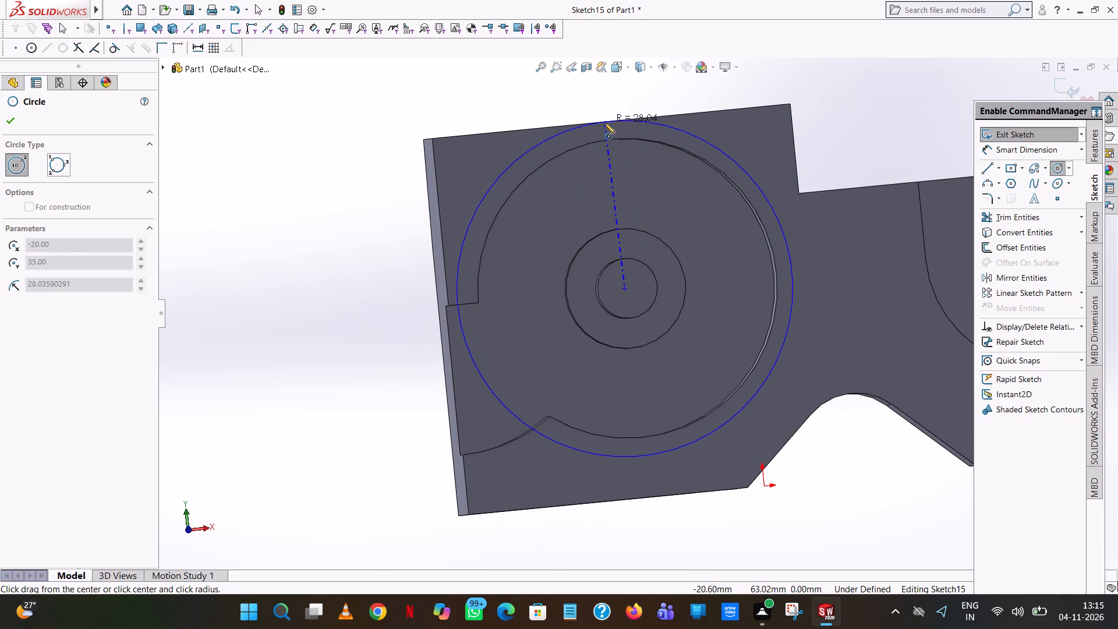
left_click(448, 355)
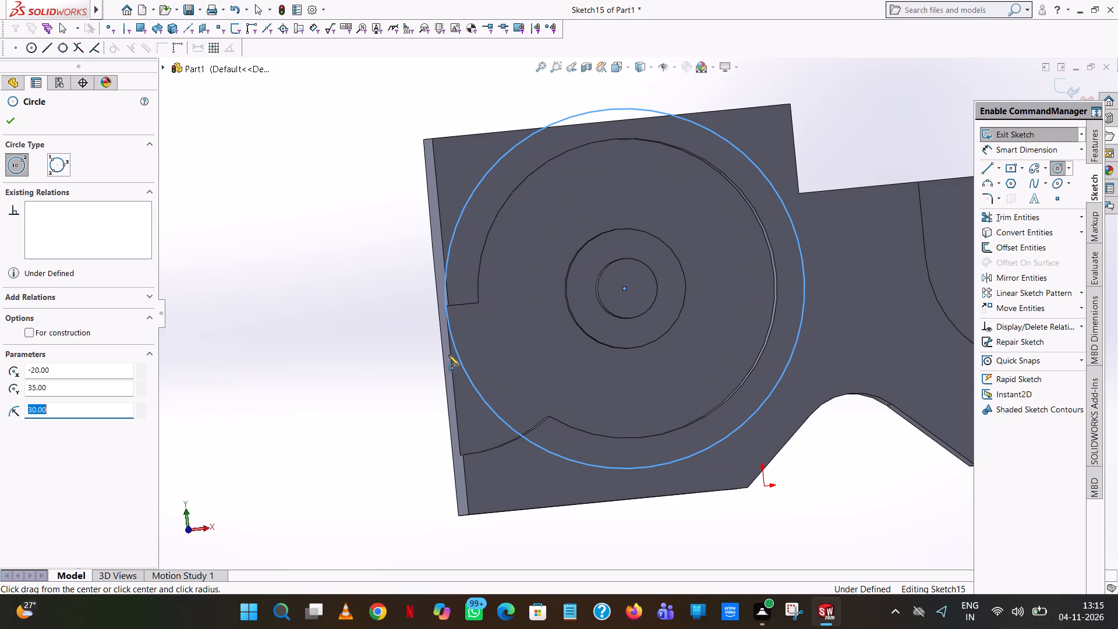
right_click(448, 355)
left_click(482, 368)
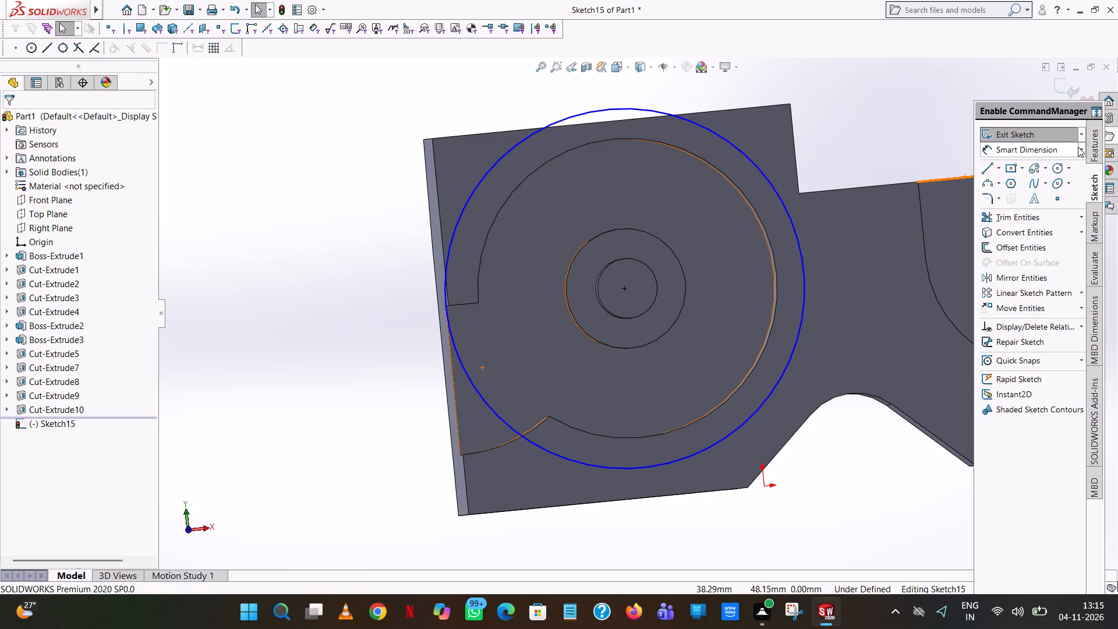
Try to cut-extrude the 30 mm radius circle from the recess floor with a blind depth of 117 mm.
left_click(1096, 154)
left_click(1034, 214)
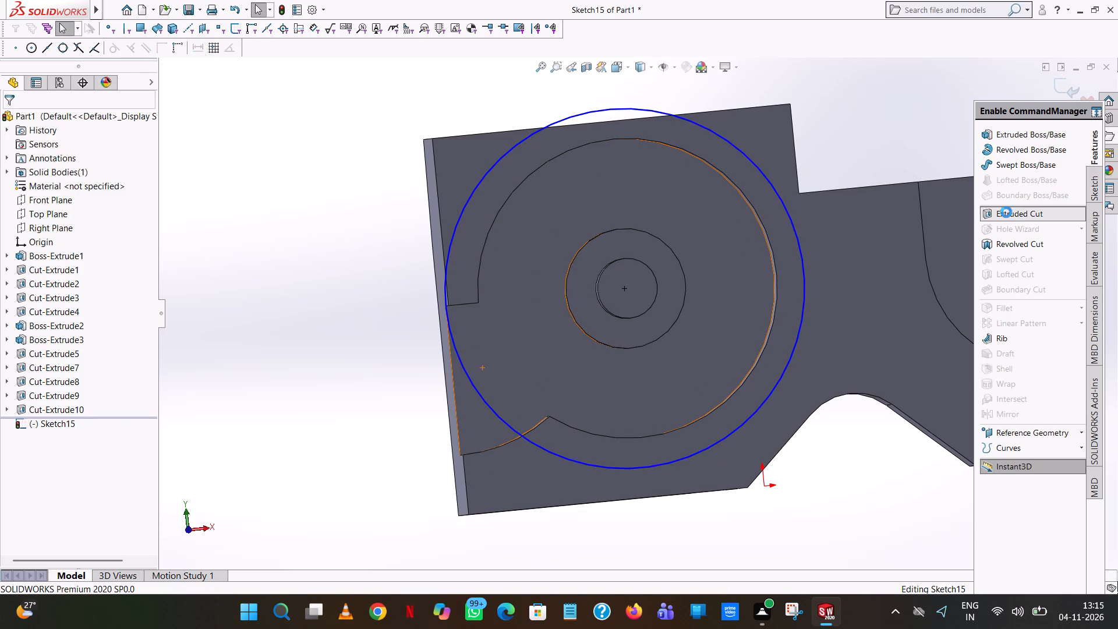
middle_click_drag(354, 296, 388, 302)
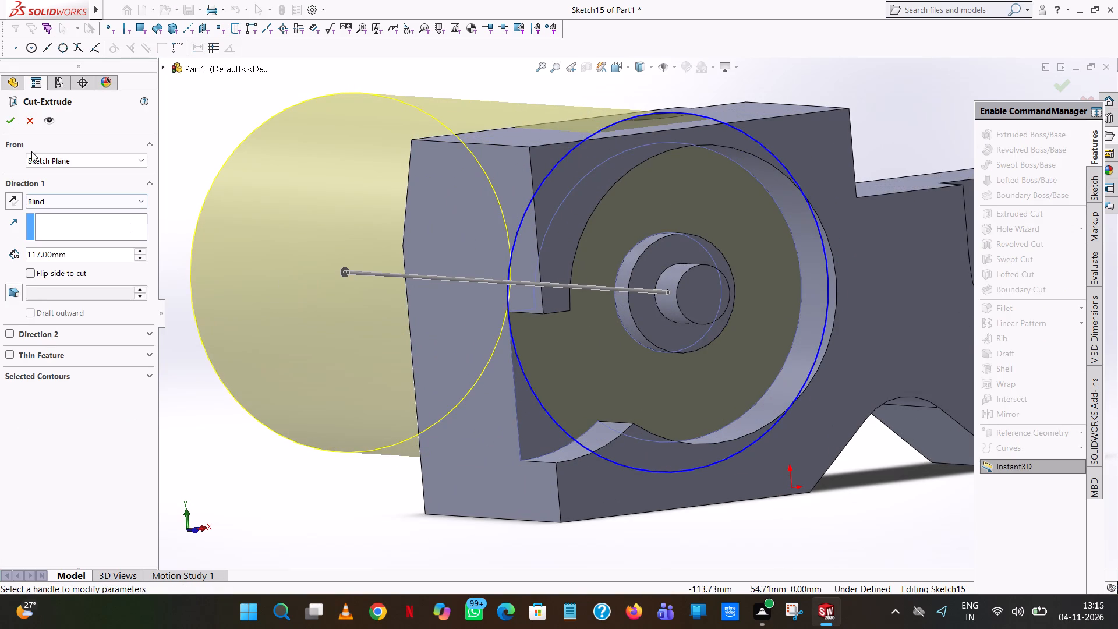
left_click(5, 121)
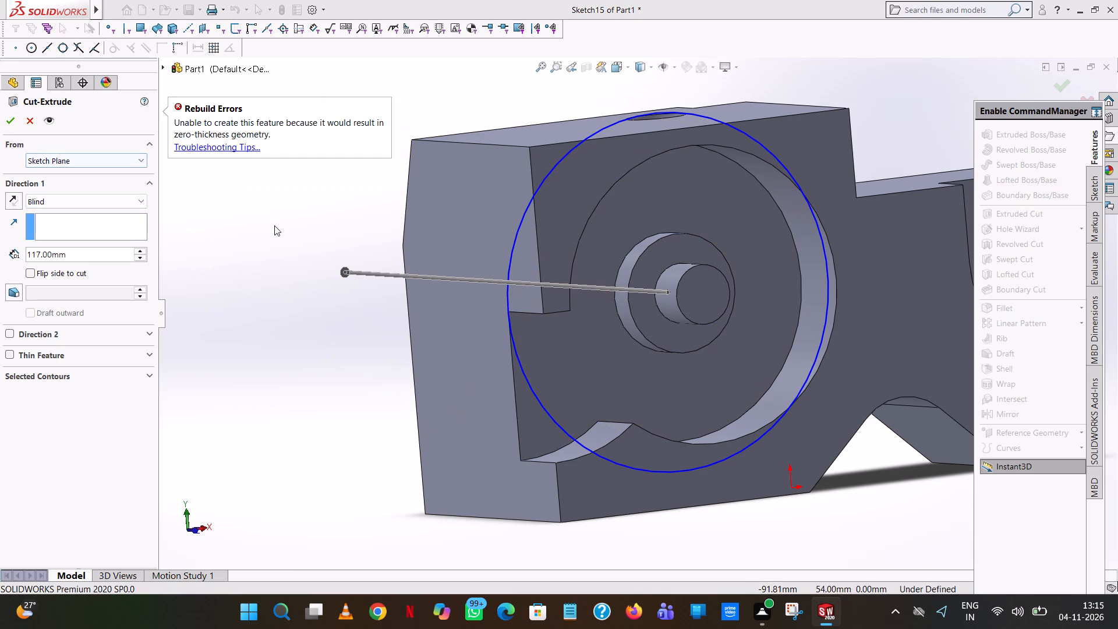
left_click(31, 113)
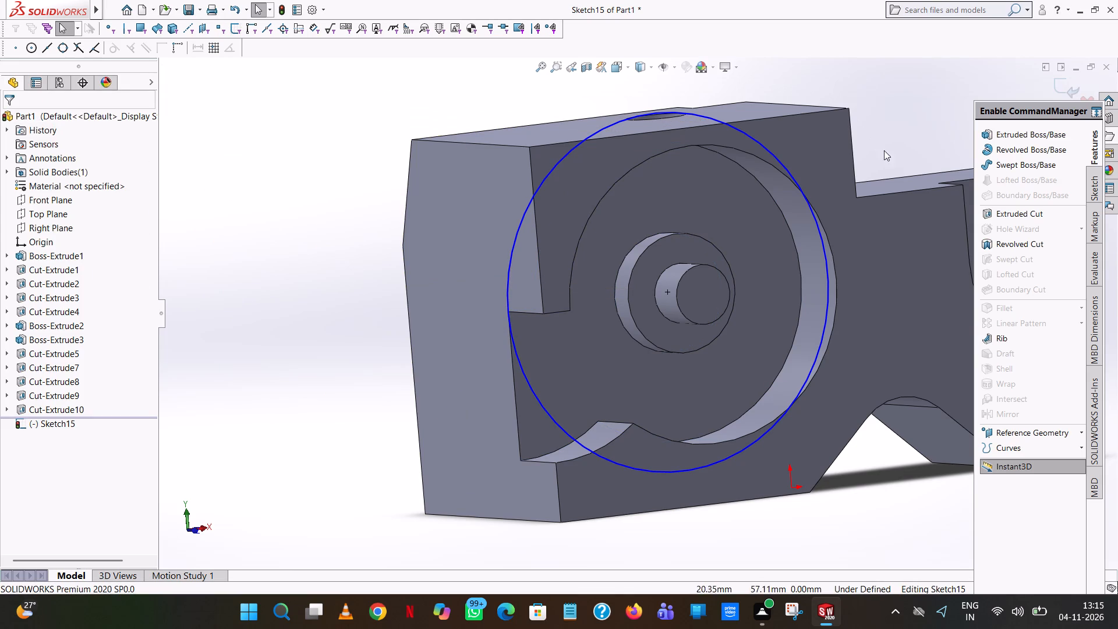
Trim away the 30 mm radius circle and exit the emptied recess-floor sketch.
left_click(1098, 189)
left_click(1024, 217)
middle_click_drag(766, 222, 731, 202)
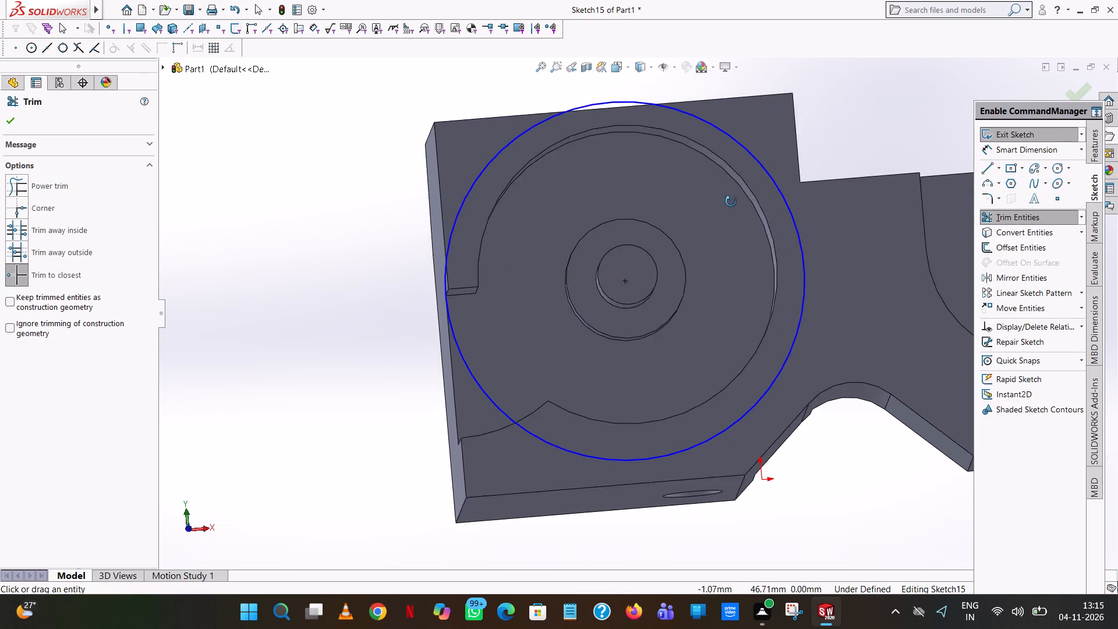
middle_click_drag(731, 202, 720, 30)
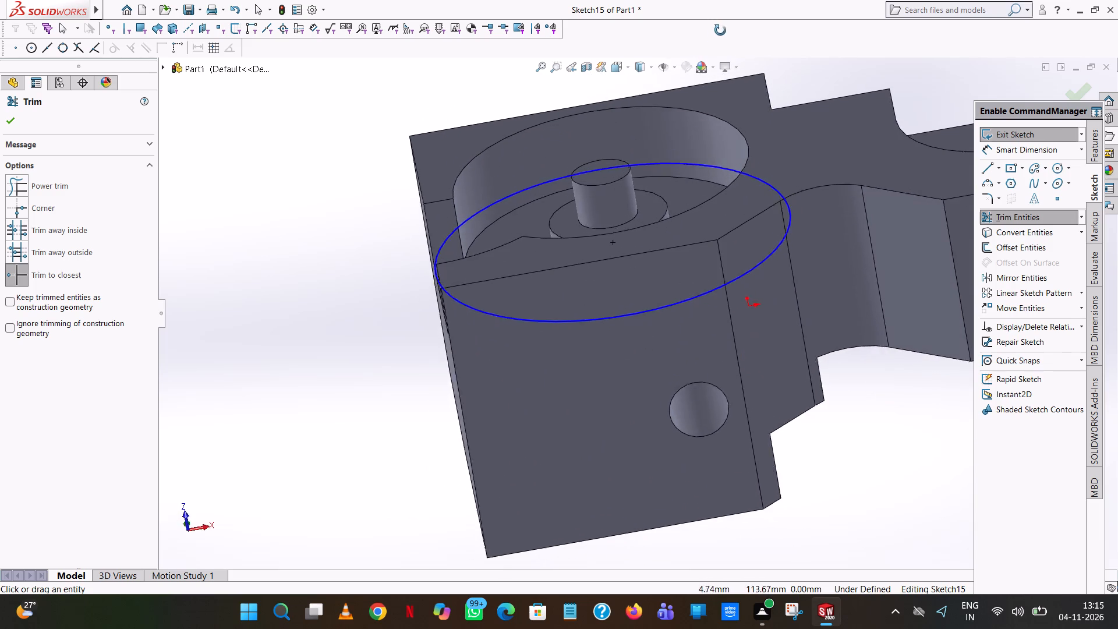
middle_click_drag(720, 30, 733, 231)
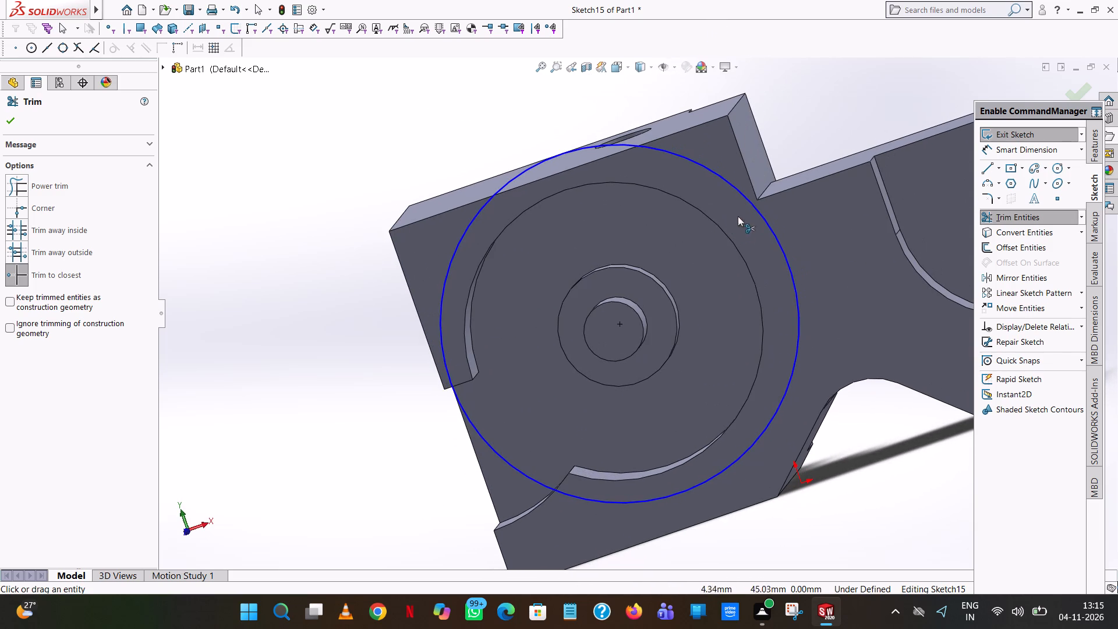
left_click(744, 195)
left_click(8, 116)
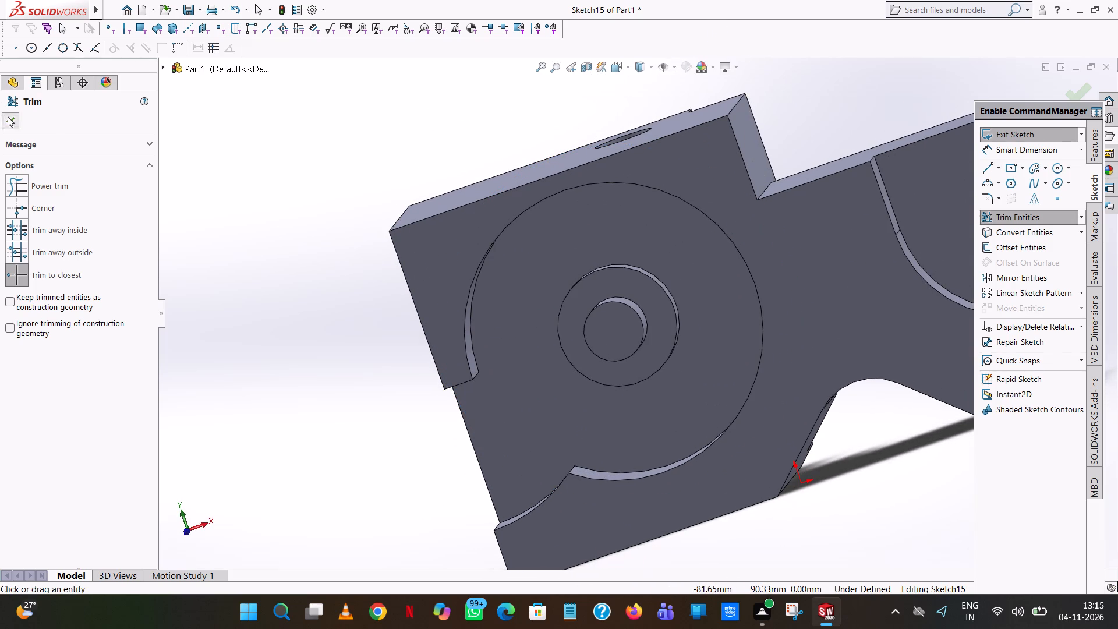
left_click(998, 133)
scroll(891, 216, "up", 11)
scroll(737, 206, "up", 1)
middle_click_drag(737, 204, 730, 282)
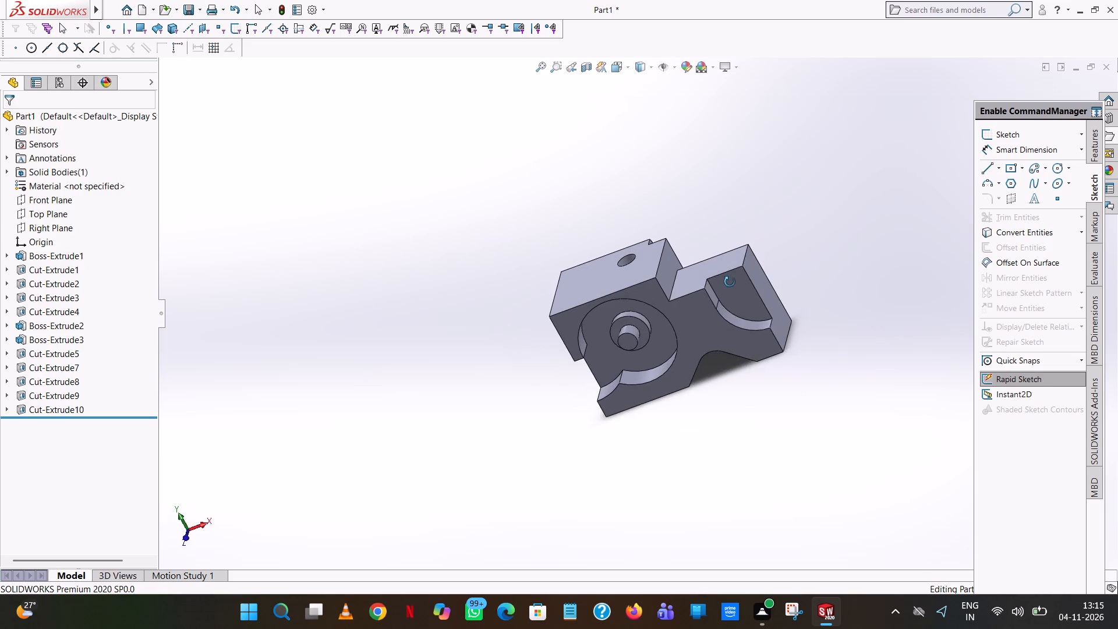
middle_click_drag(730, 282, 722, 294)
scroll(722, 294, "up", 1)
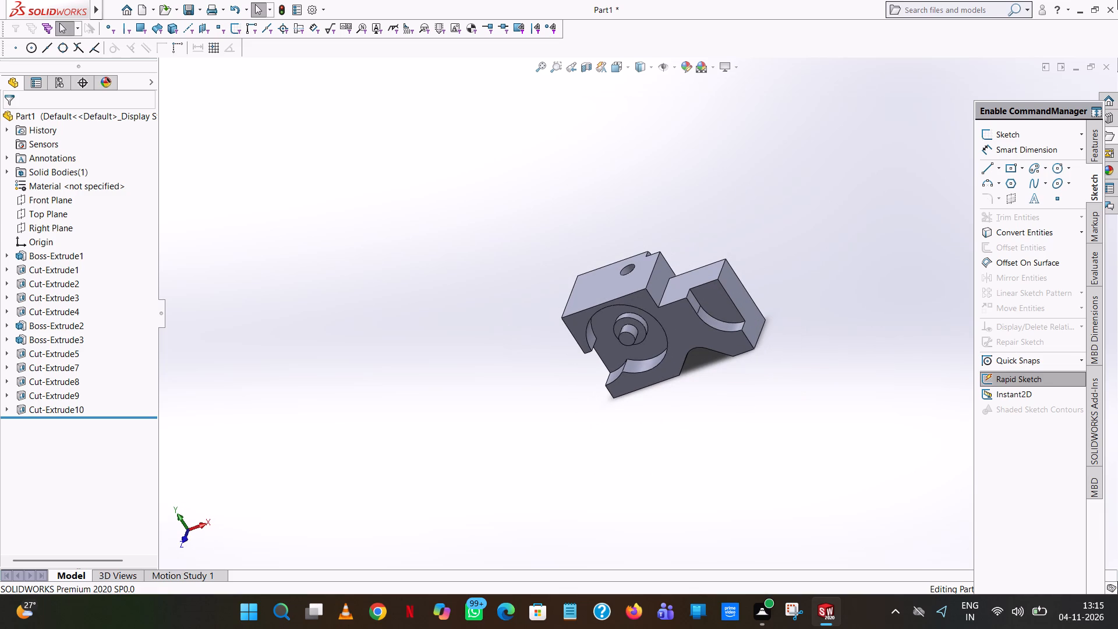
Set the whole part's appearance colour to the standard palette's medium grey, with red 128 and green 128.
middle_click_drag(532, 372, 694, 326)
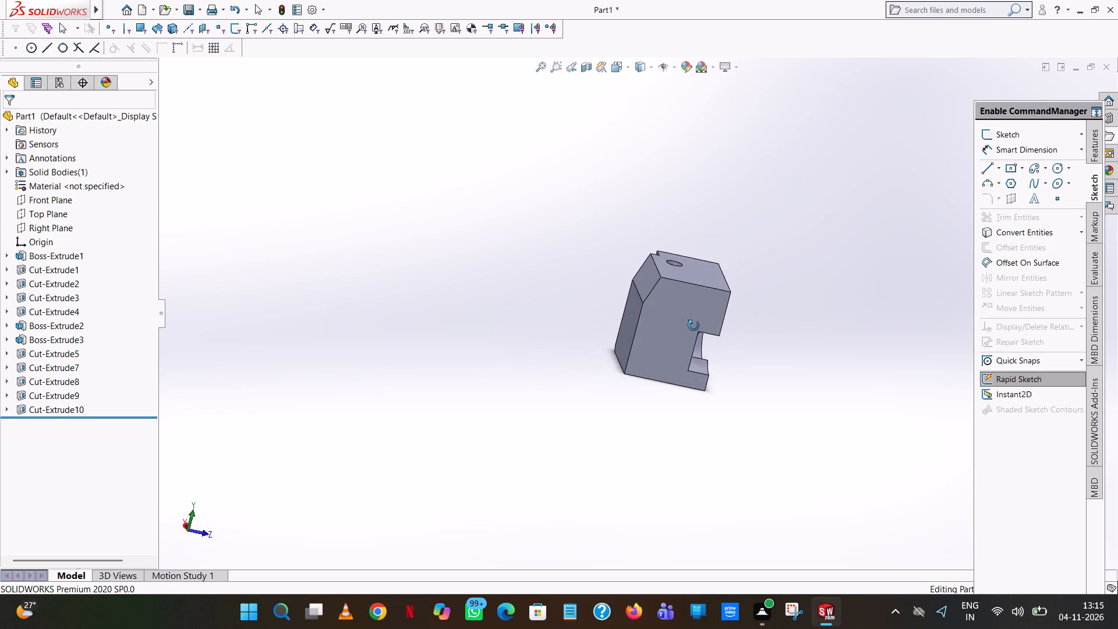
middle_click_drag(694, 326, 559, 383)
scroll(690, 331, "up", 1)
scroll(628, 316, "down", 8)
right_click(539, 427)
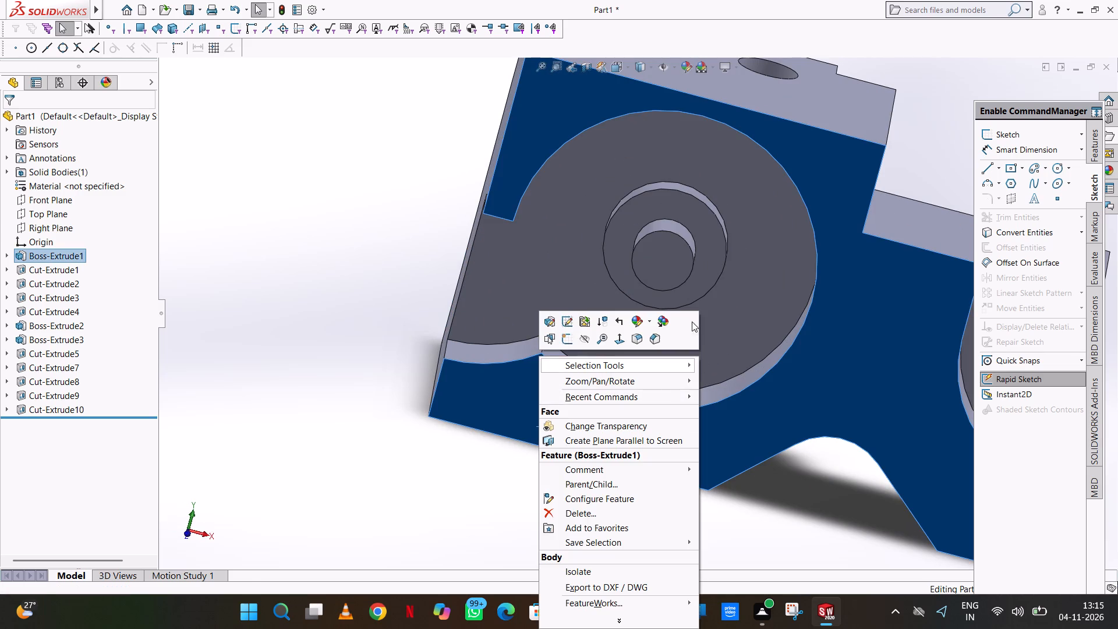
left_click(638, 324)
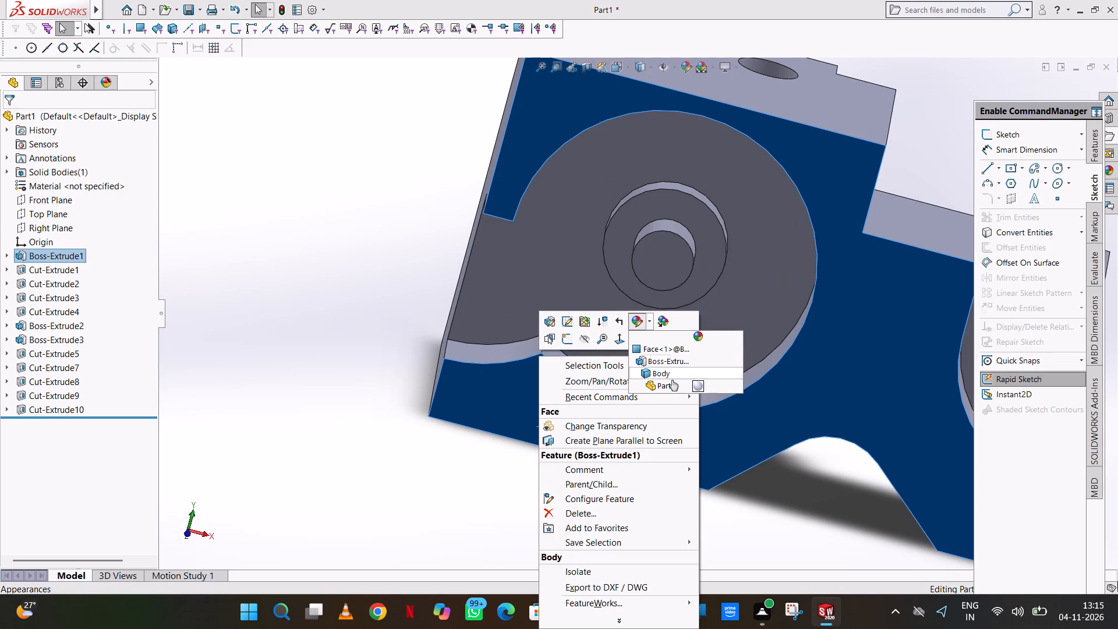
left_click(673, 381)
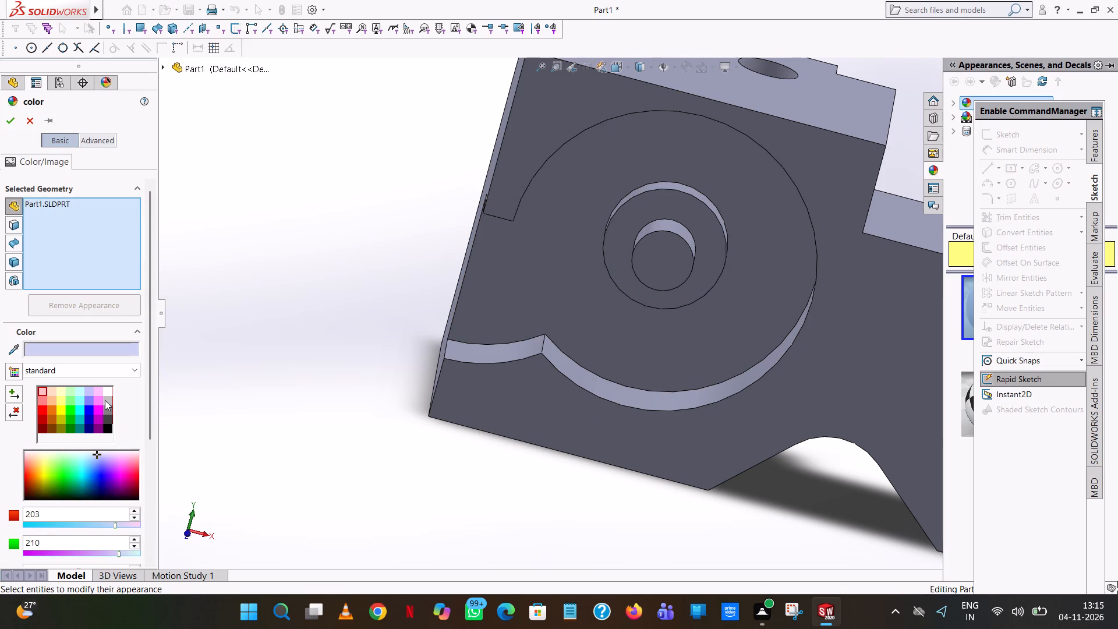
left_click(108, 414)
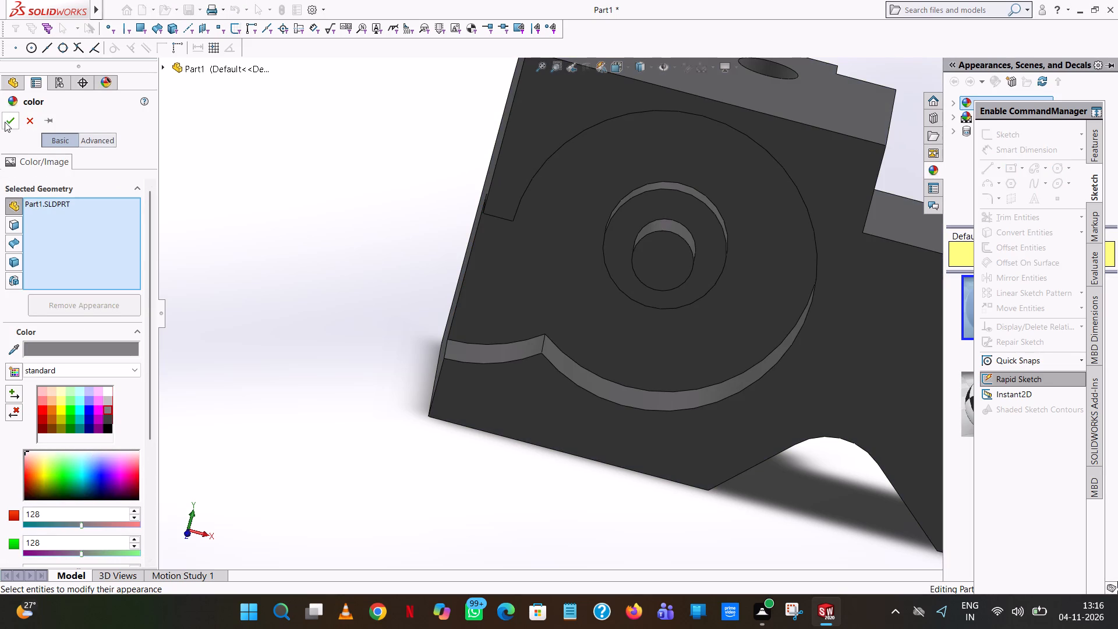
left_click(5, 118)
left_click(285, 195)
scroll(320, 216, "up", 7)
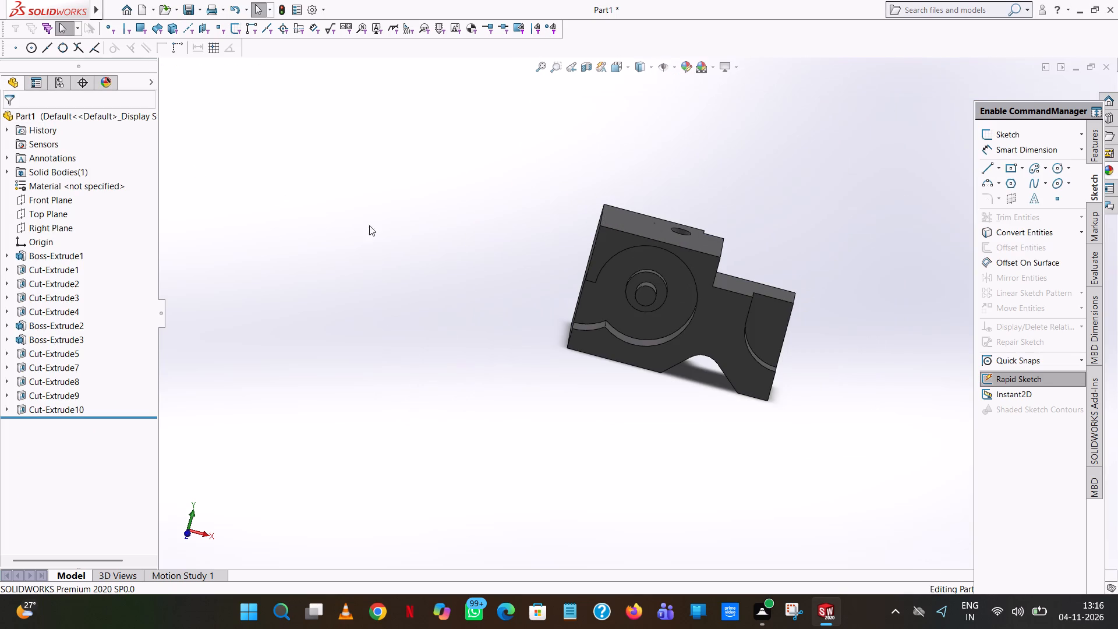
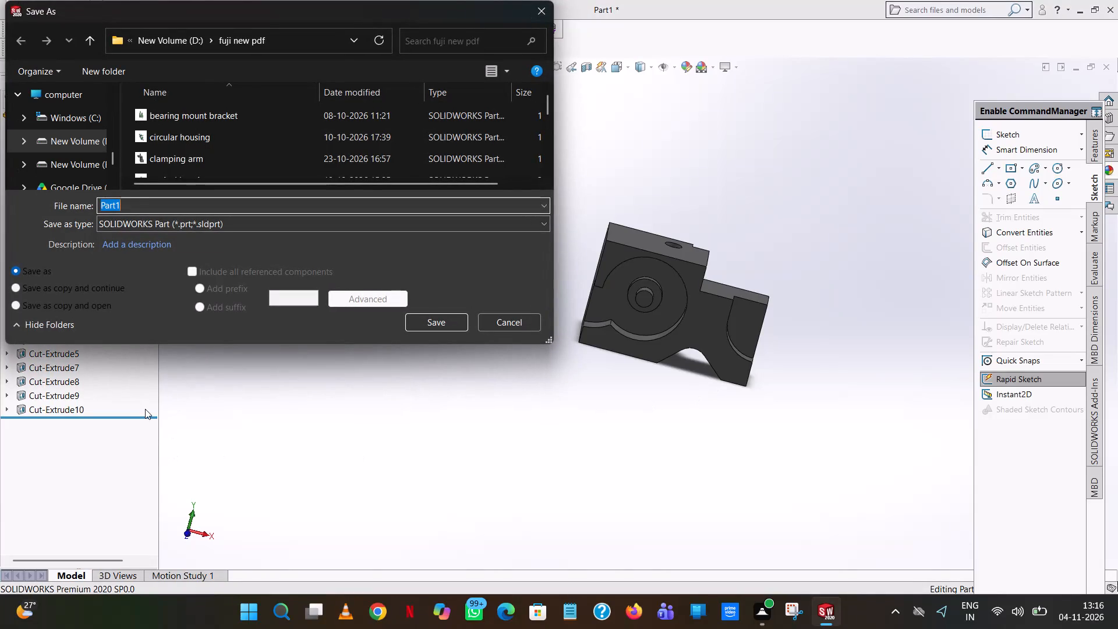
Save the part as an Adobe PDF named "custom mechanical block" in the fuji new pdf folder.
type("cus")
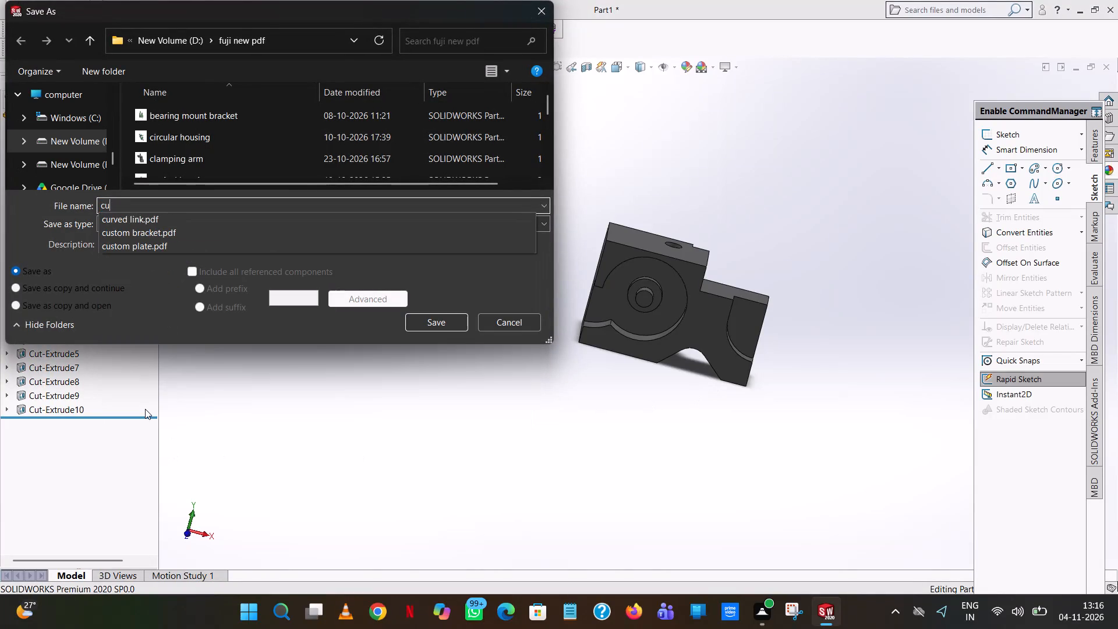
type("tom mrcha")
key("BackSpace")
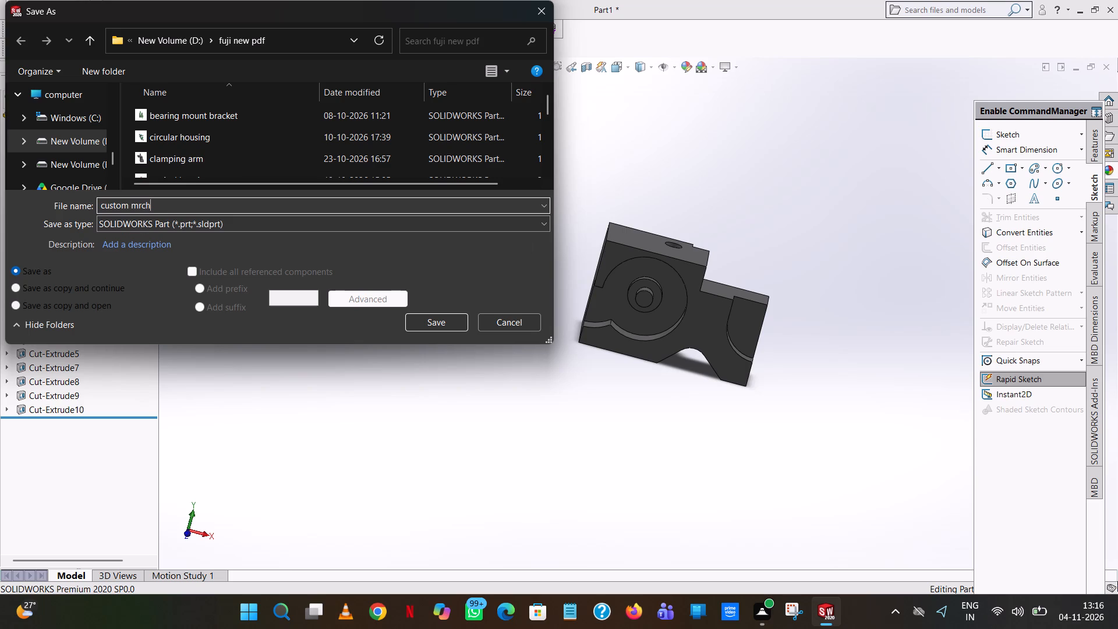
key("BackSpace")
key("BackSpace")
key("BackSpace")
type("echanic")
type("al block")
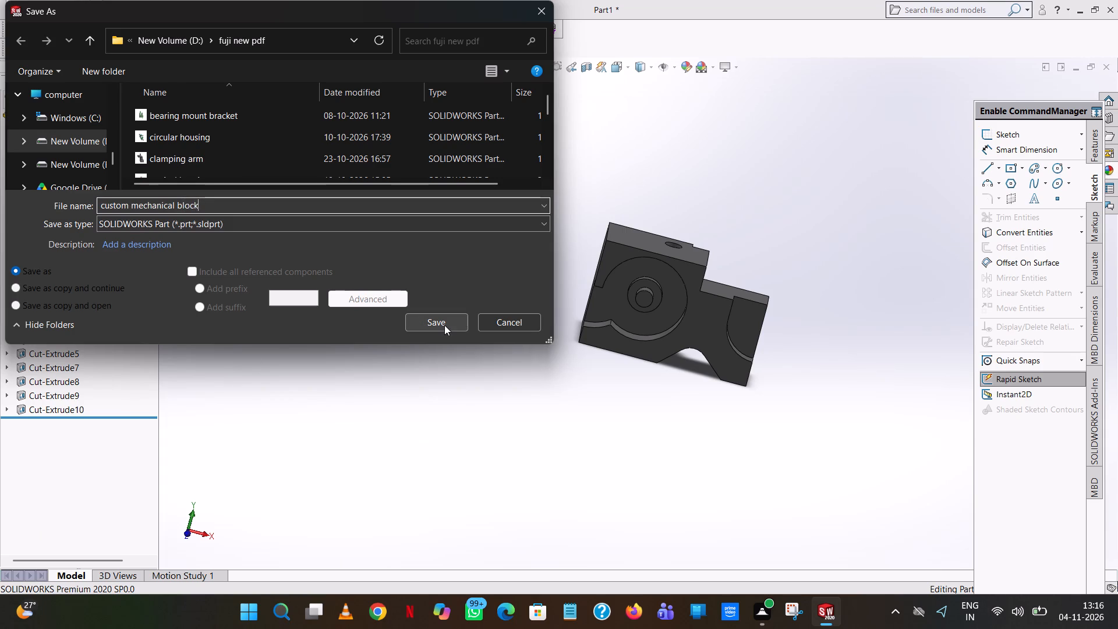
left_click(277, 227)
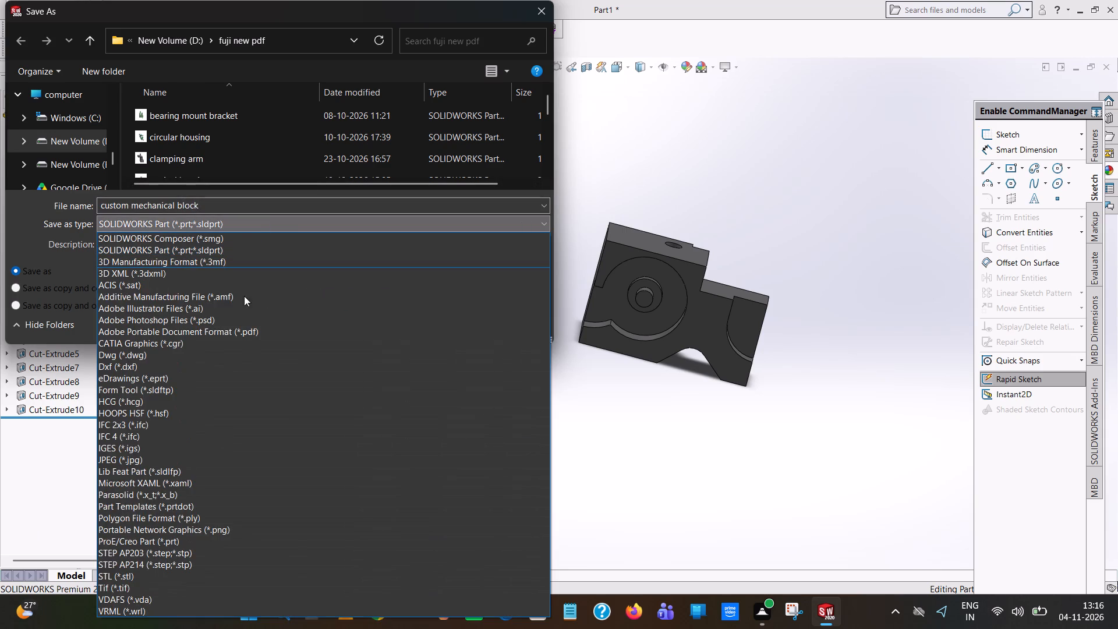
left_click(231, 327)
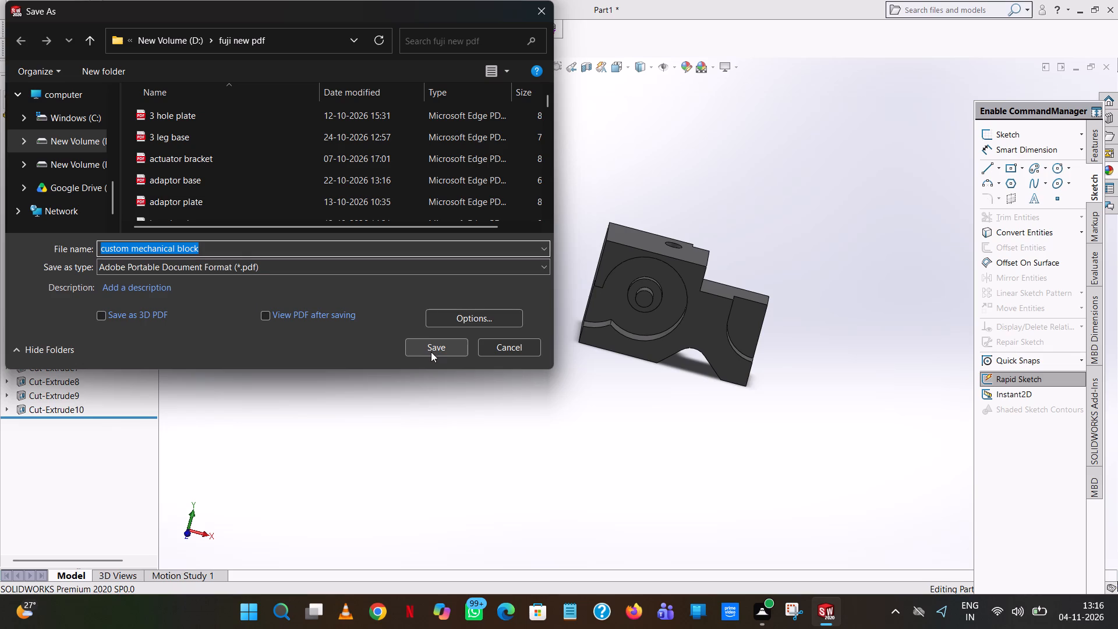
left_click(431, 352)
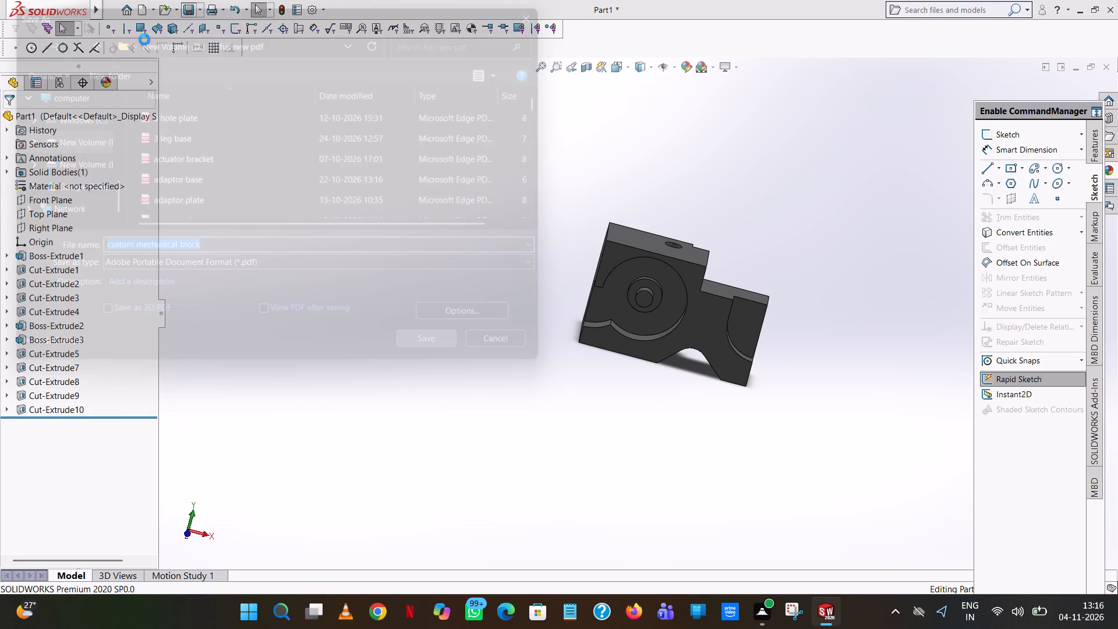
Save the model as a SOLIDWORKS part named "custom mechanical block" in the fuji new design folder on drive D.
left_click(199, 8)
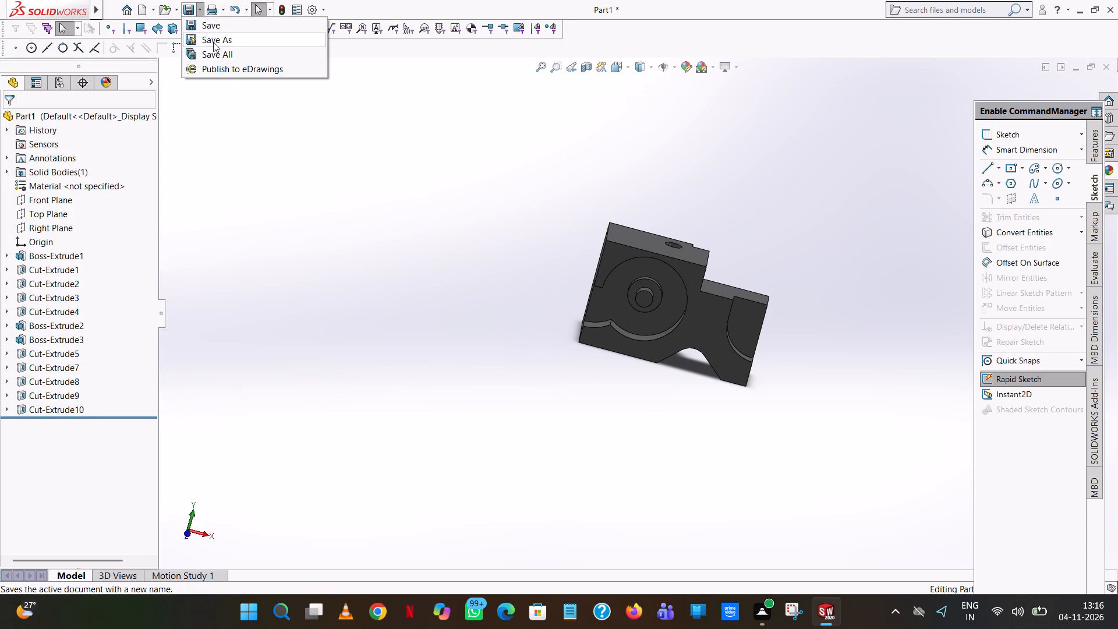
left_click(214, 41)
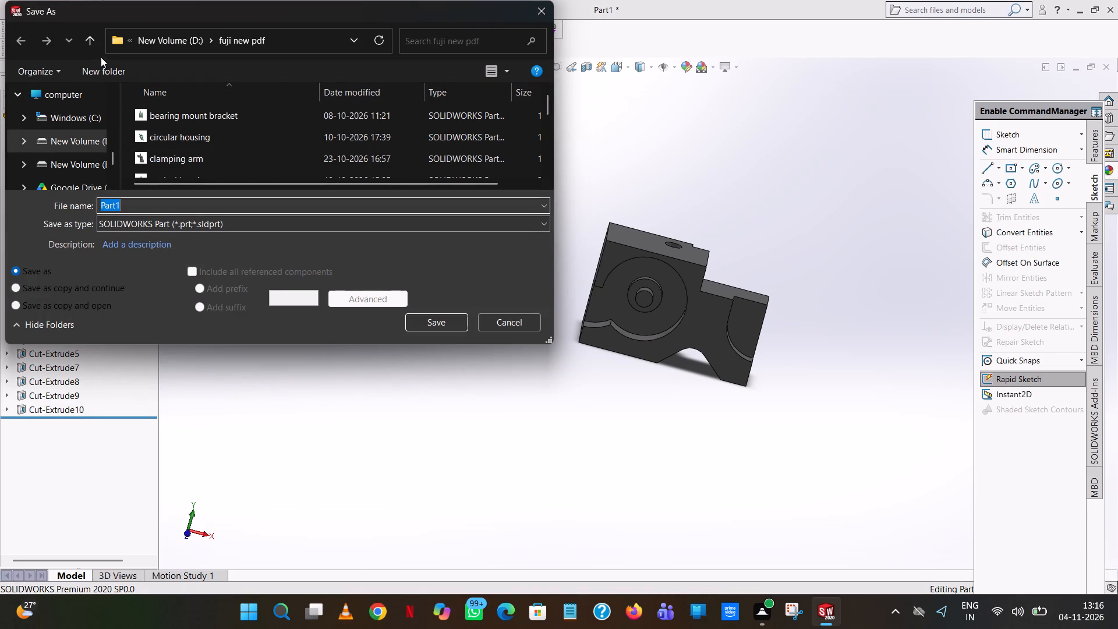
left_click(91, 51)
double_click(470, 115)
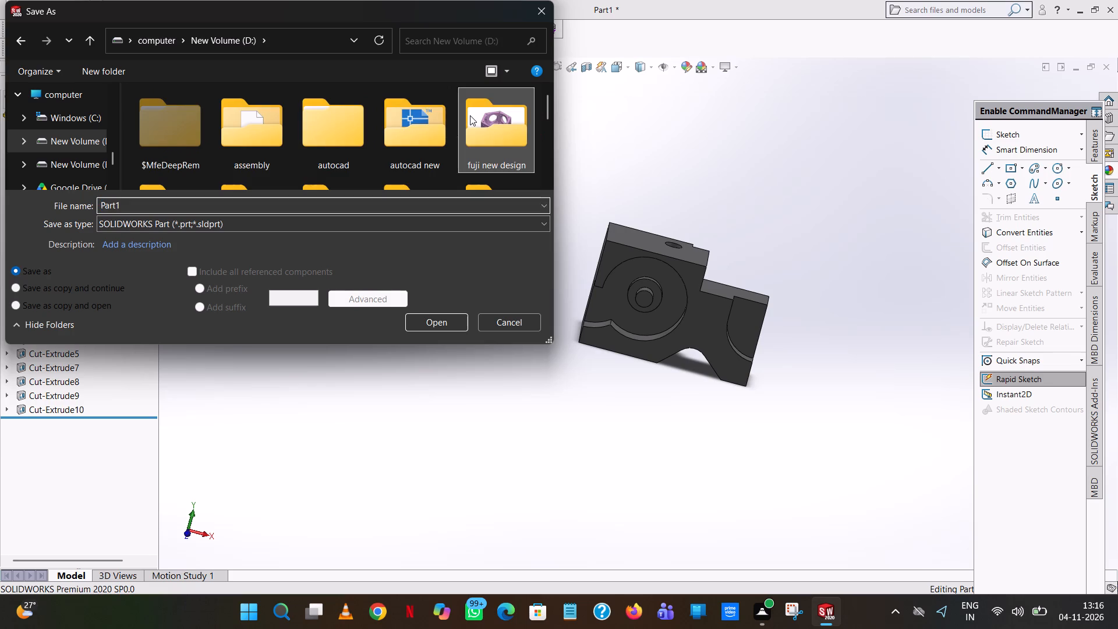
double_click(258, 209)
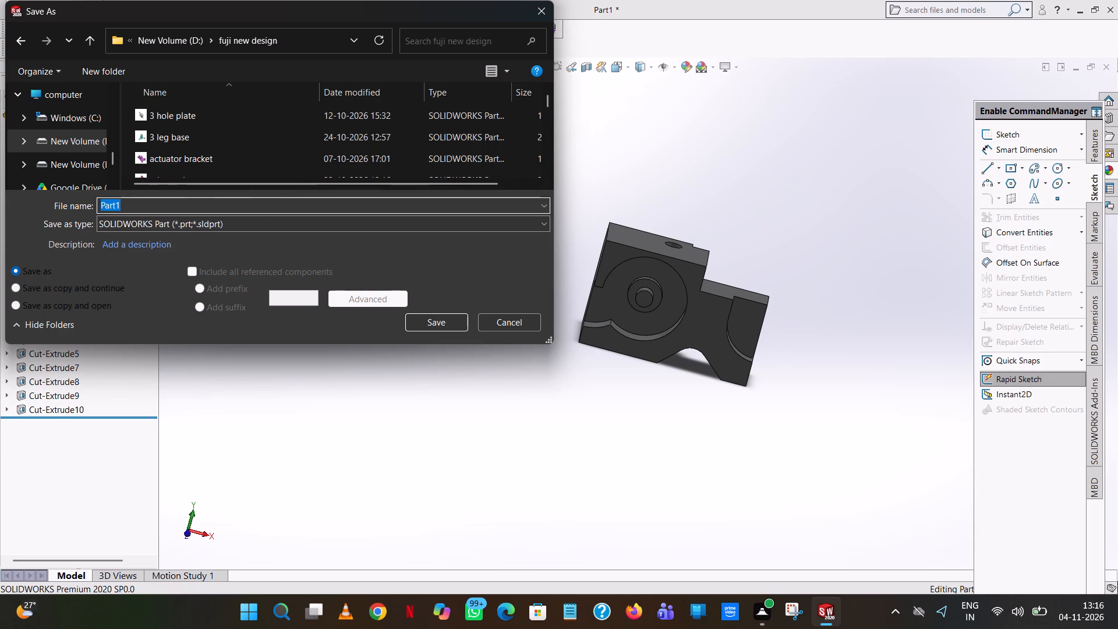
type("cu")
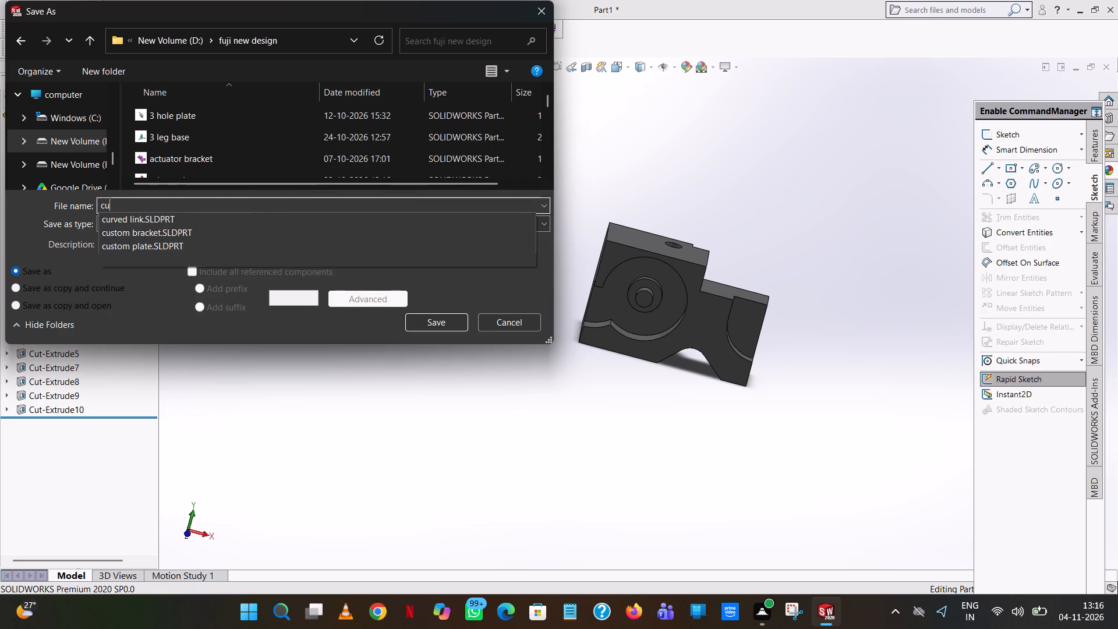
key("s")
type("tom mechanical block")
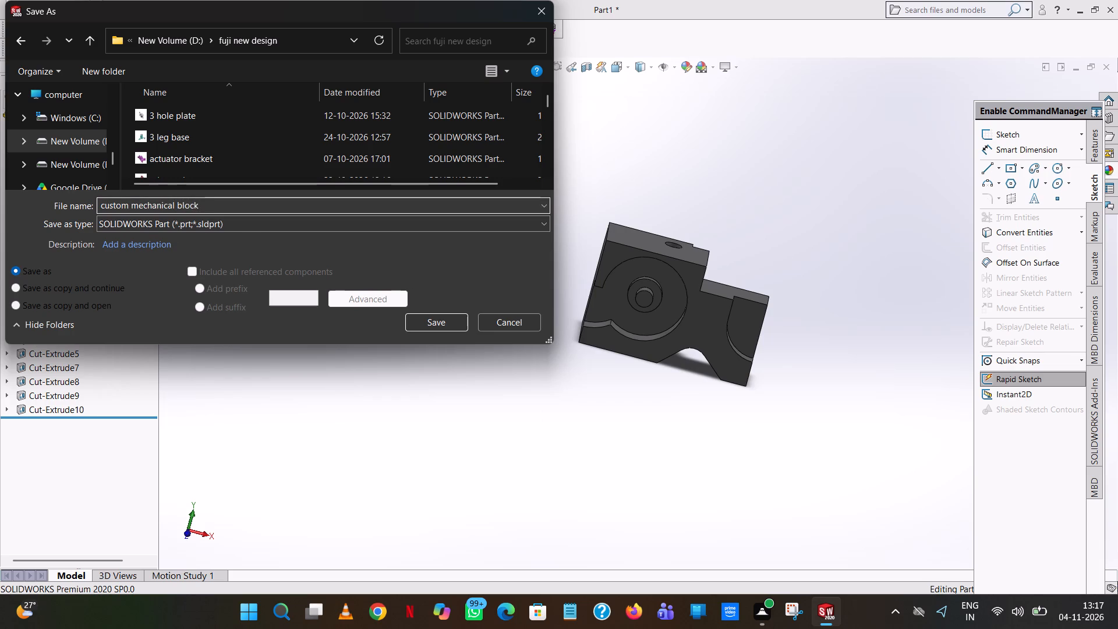
left_click(427, 328)
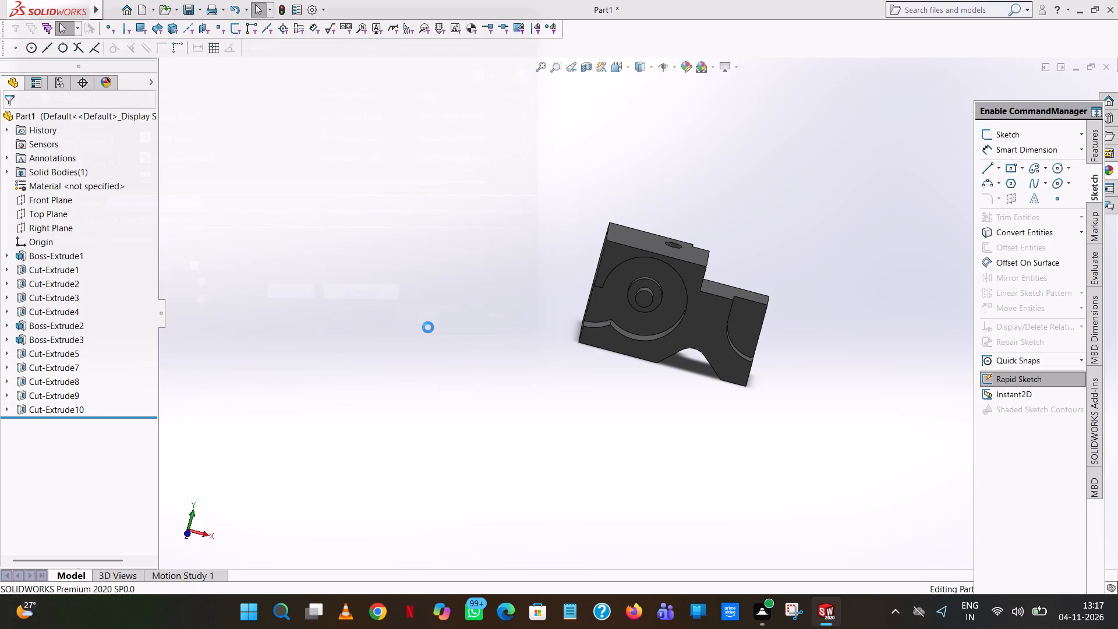